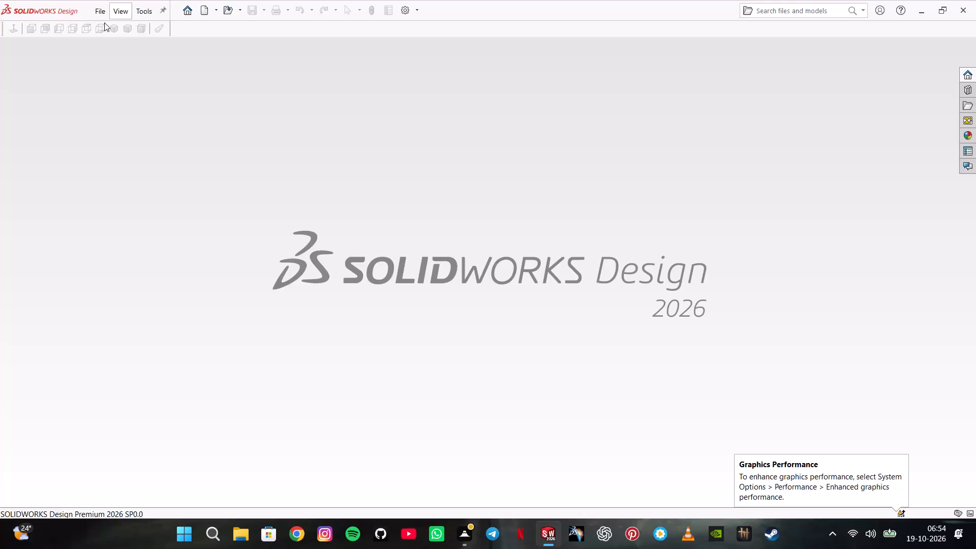
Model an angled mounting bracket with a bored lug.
Create a new part document.
left_click(103, 17)
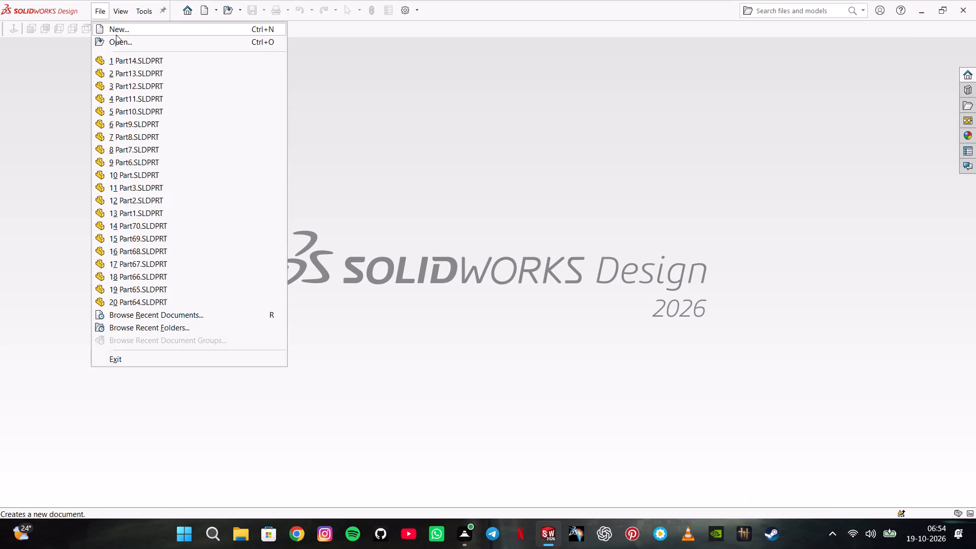
left_click(116, 35)
left_click(418, 402)
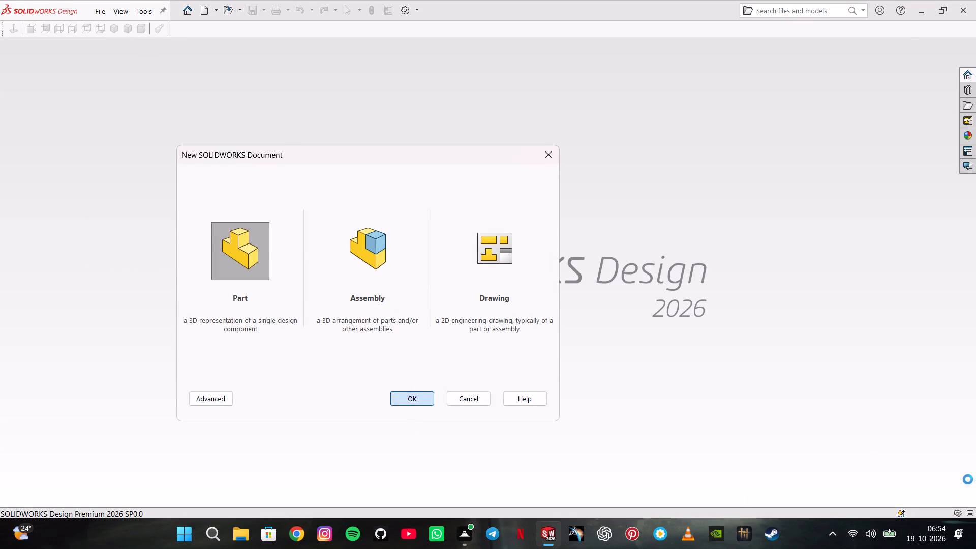
Raise the display brightness in the Windows quick settings and return to the new part.
left_click(896, 538)
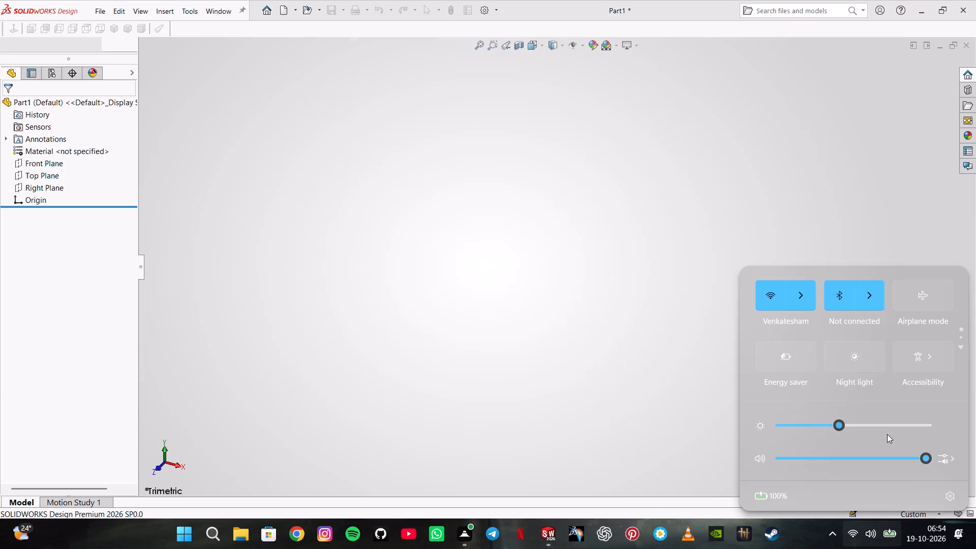
left_click(889, 423)
left_click(568, 372)
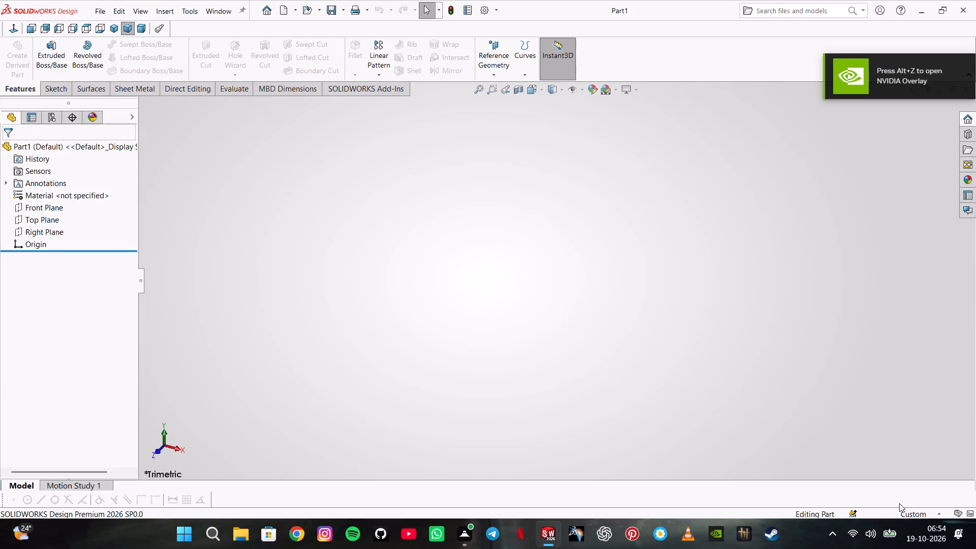
Set the part's unit system to MMGS.
left_click(907, 511)
double_click(901, 469)
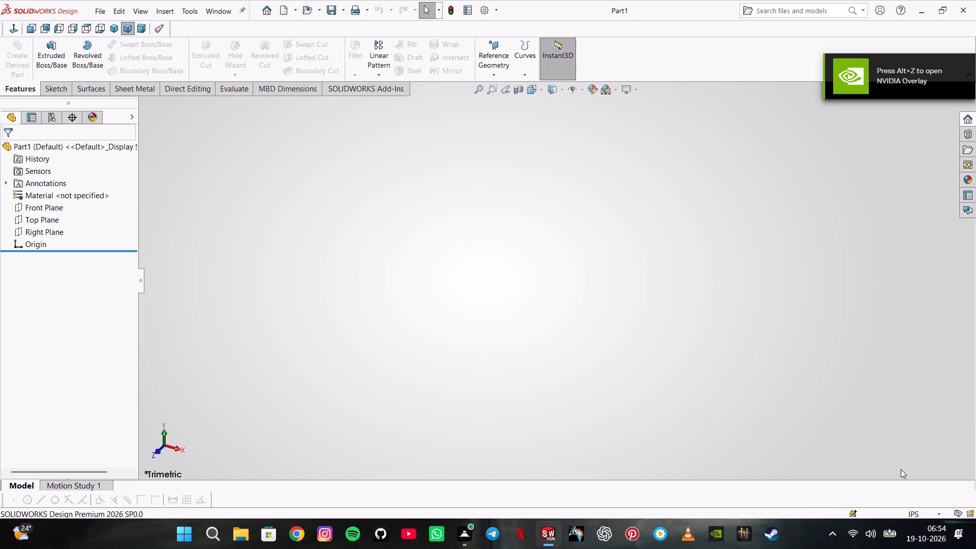
left_click(930, 514)
left_click(896, 469)
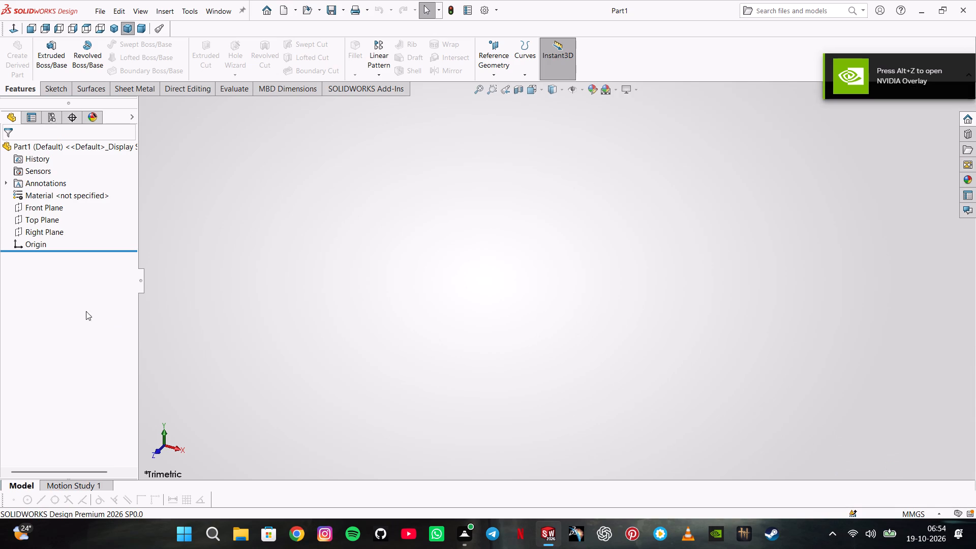
Start a sketch on the Top Plane and draw a center rectangle about 97 by 73 mm, centred on the origin.
left_click(49, 217)
left_click(60, 200)
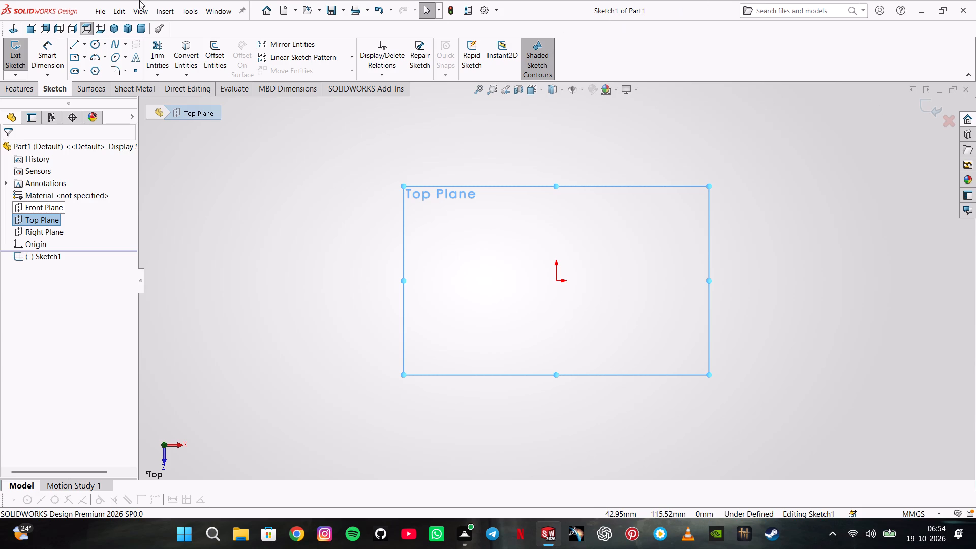
left_click(75, 60)
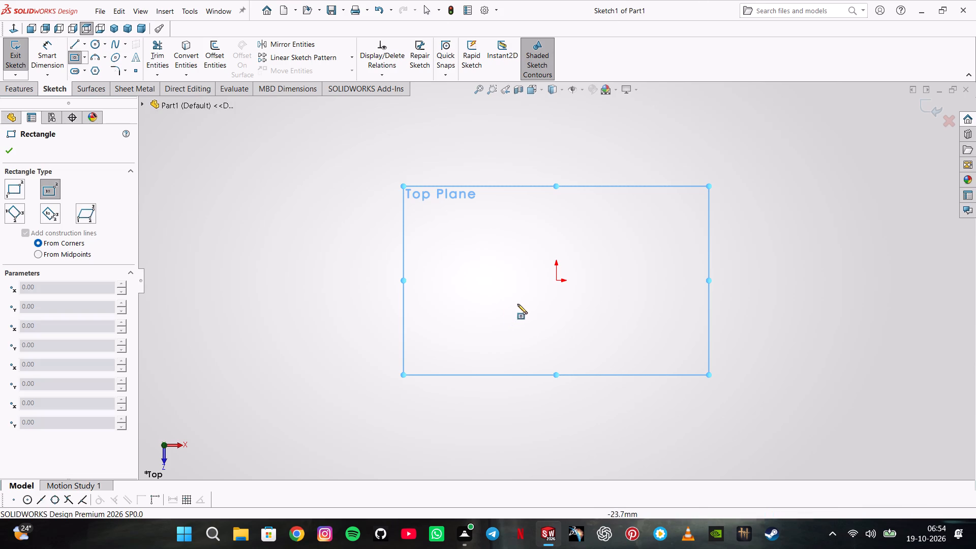
left_click(557, 282)
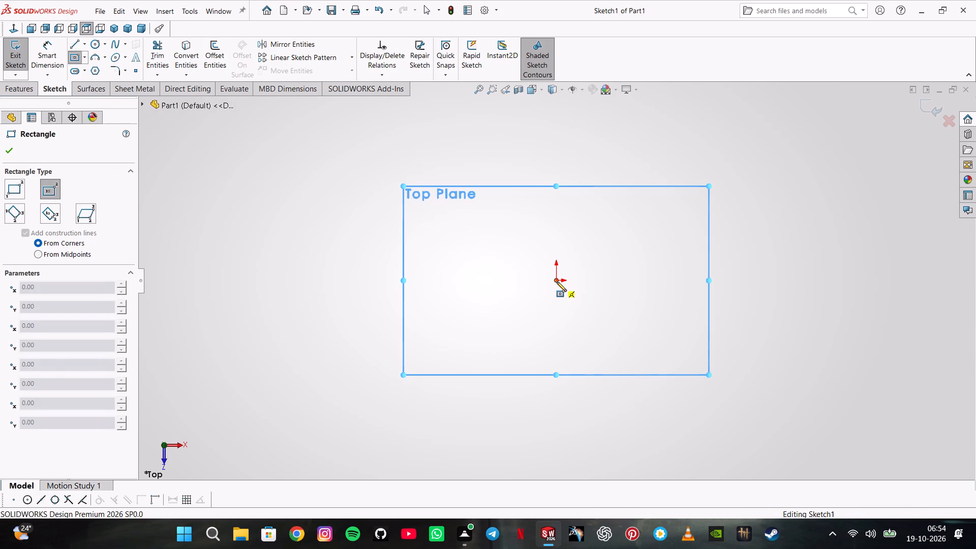
left_click(639, 344)
Dimension the vertical distance between the rectangle's horizontal edges as 110 mm.
left_click(56, 60)
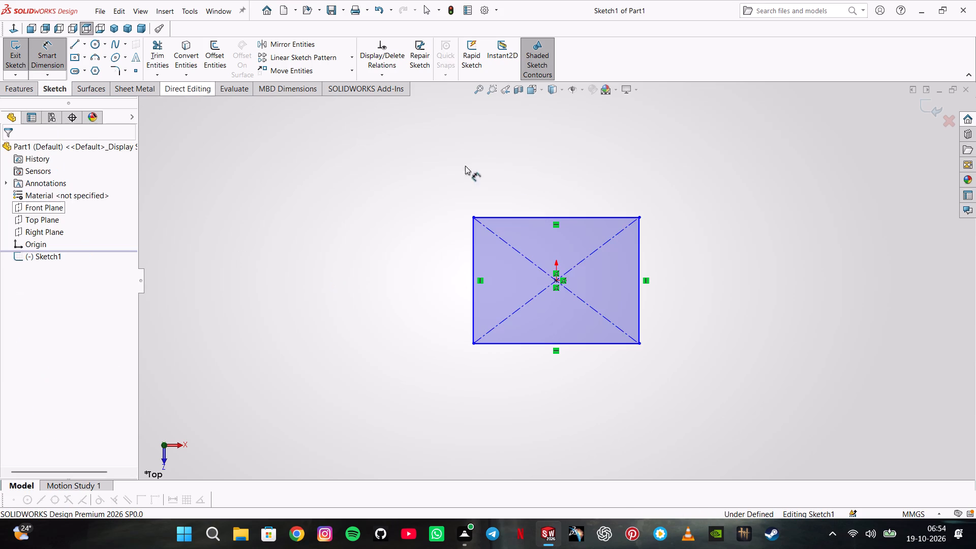
left_click(534, 216)
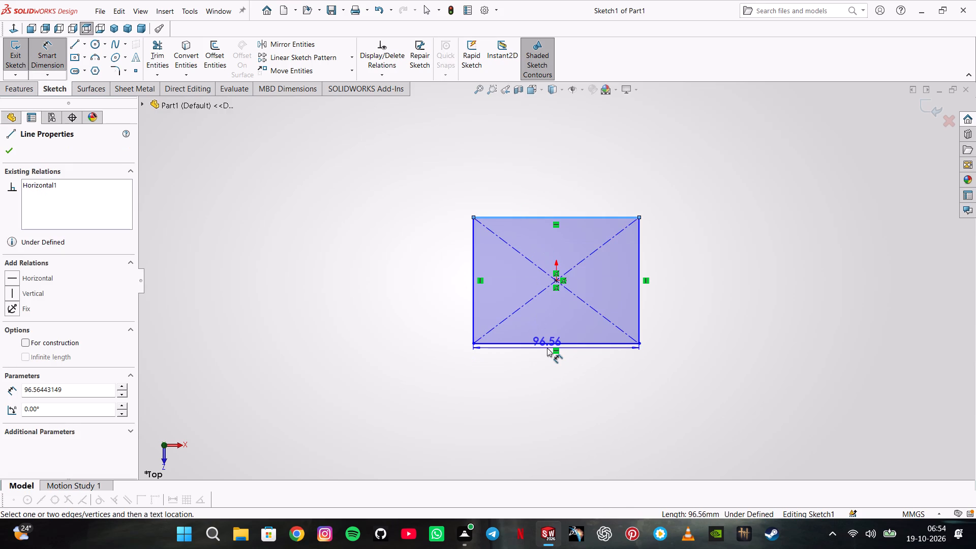
left_click(548, 342)
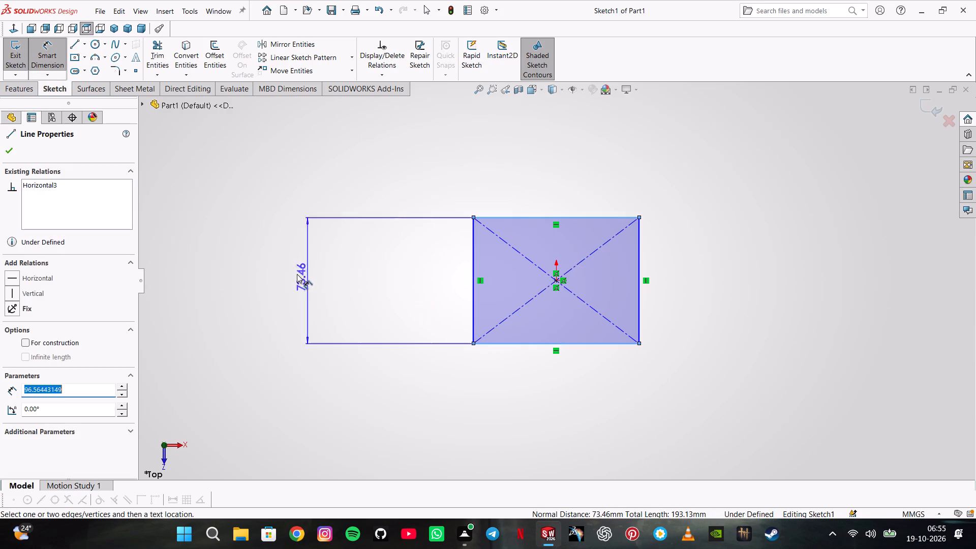
left_click(297, 274)
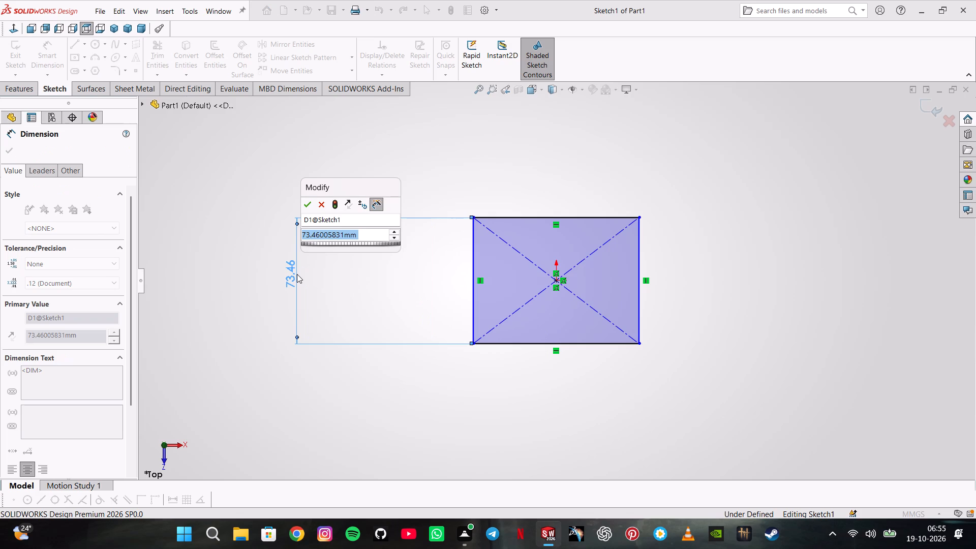
type("110")
key("Return")
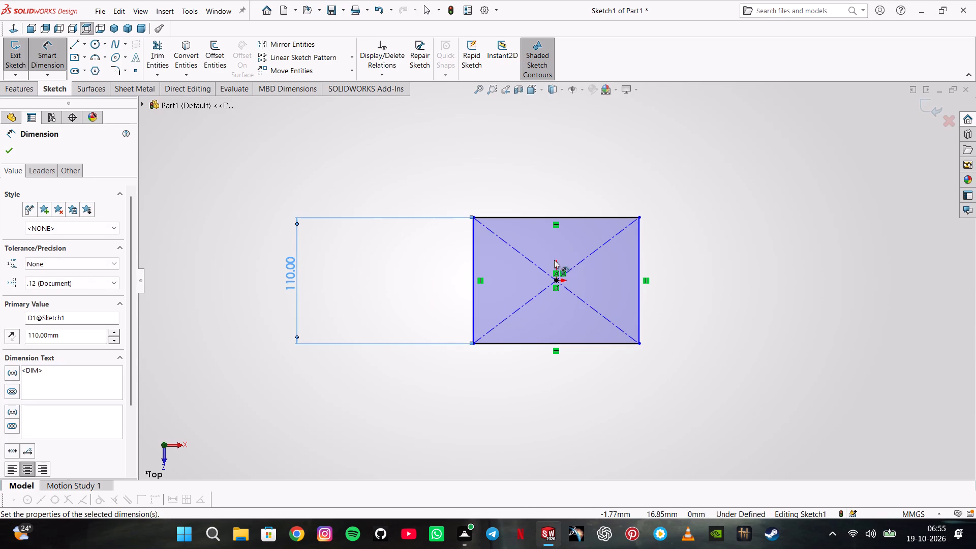
Dimension the horizontal distance between the rectangle's vertical edges as 130 mm.
left_click(470, 258)
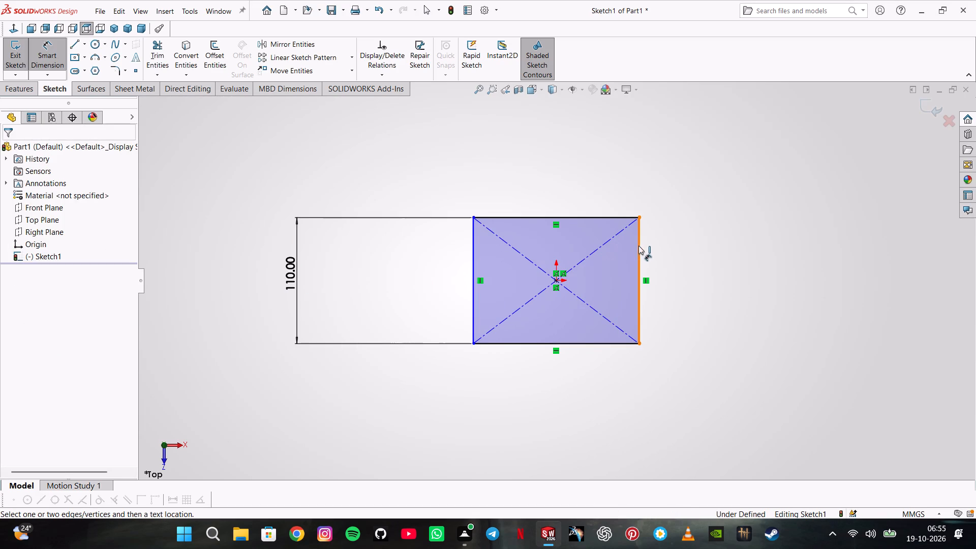
left_click(639, 246)
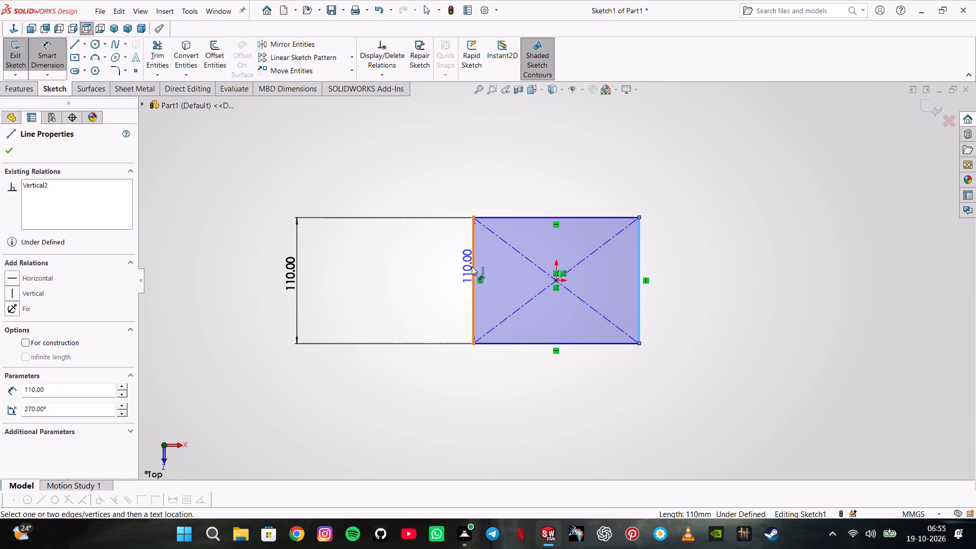
left_click(472, 266)
left_click(557, 136)
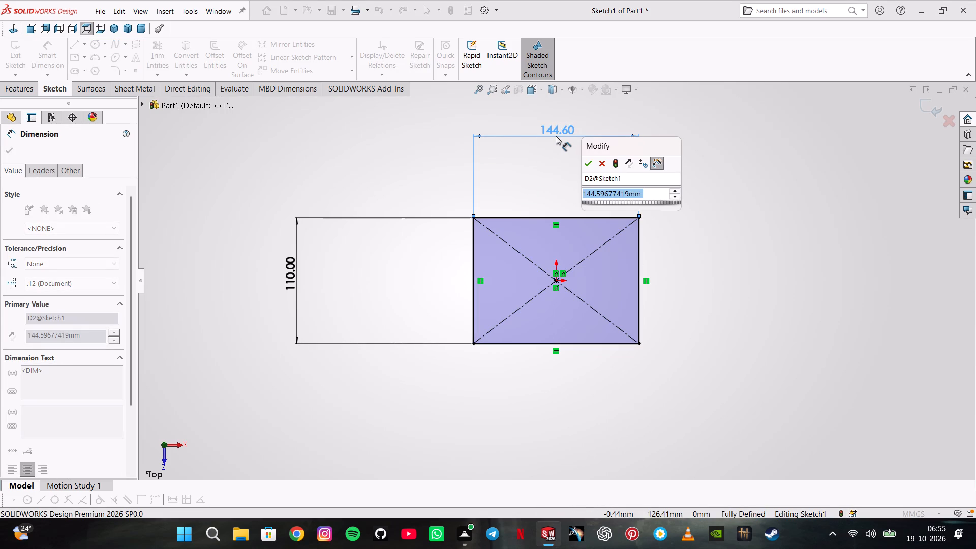
type("130")
key("Return")
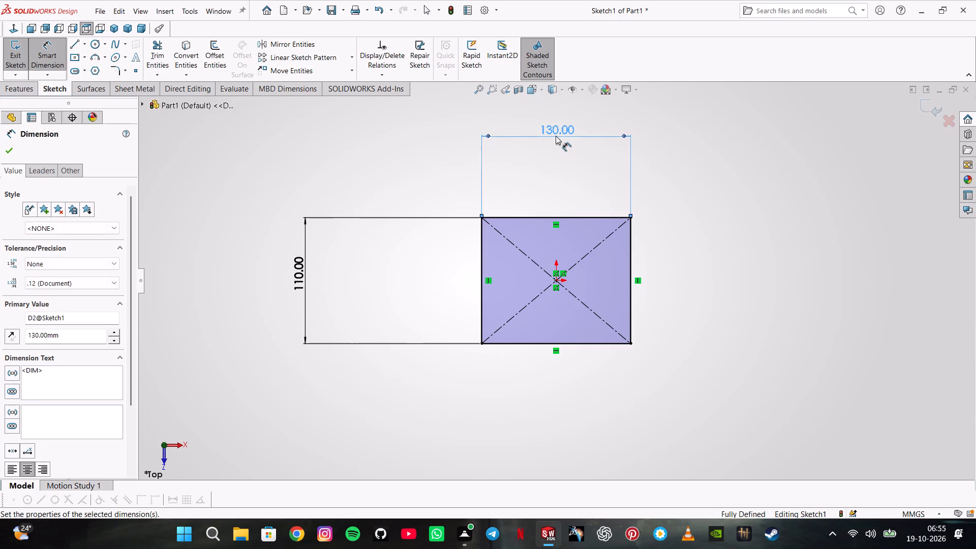
Move the 110 mm and 130 mm dimensions closer to the rectangle's edges.
scroll(594, 224, "down", 3)
scroll(526, 240, "up", 1)
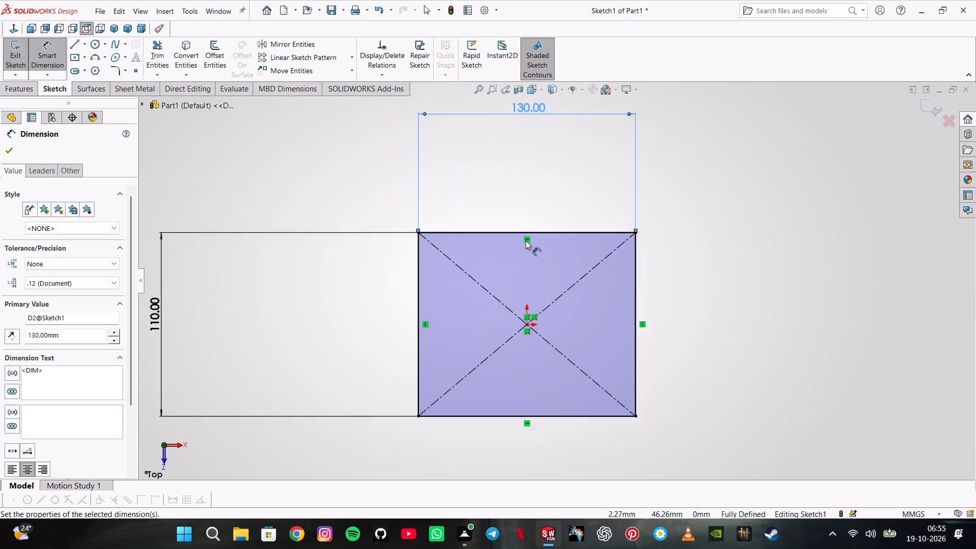
scroll(526, 240, "up", 2)
left_click_drag(282, 296, 437, 287)
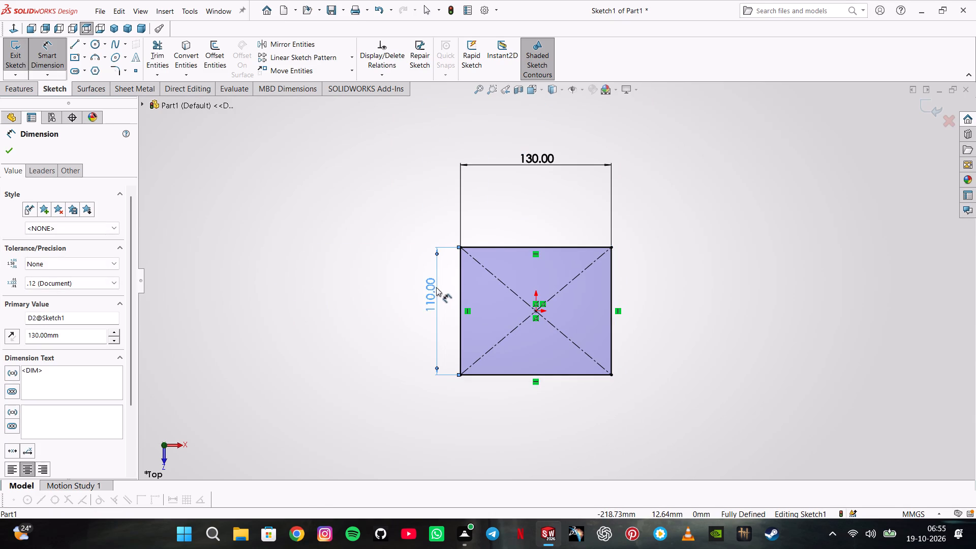
left_click_drag(535, 158, 521, 219)
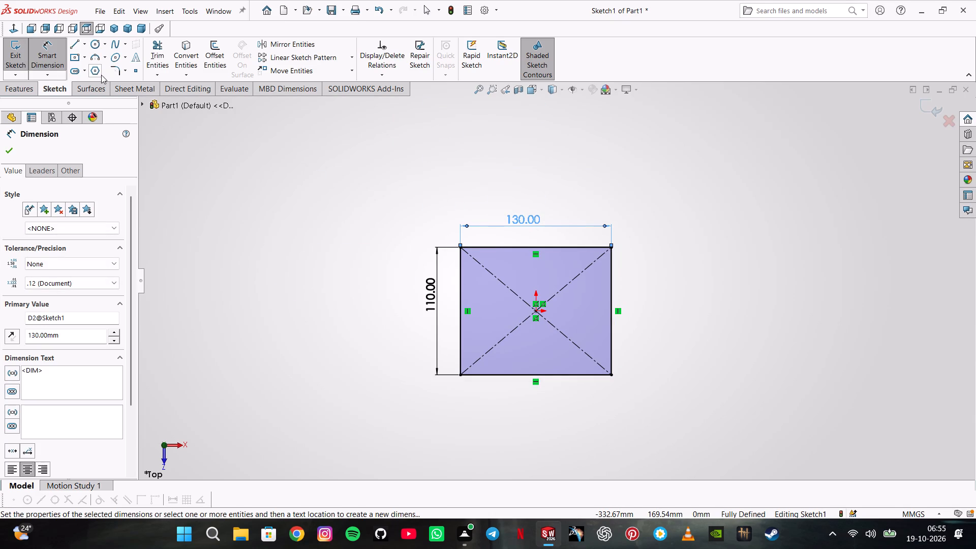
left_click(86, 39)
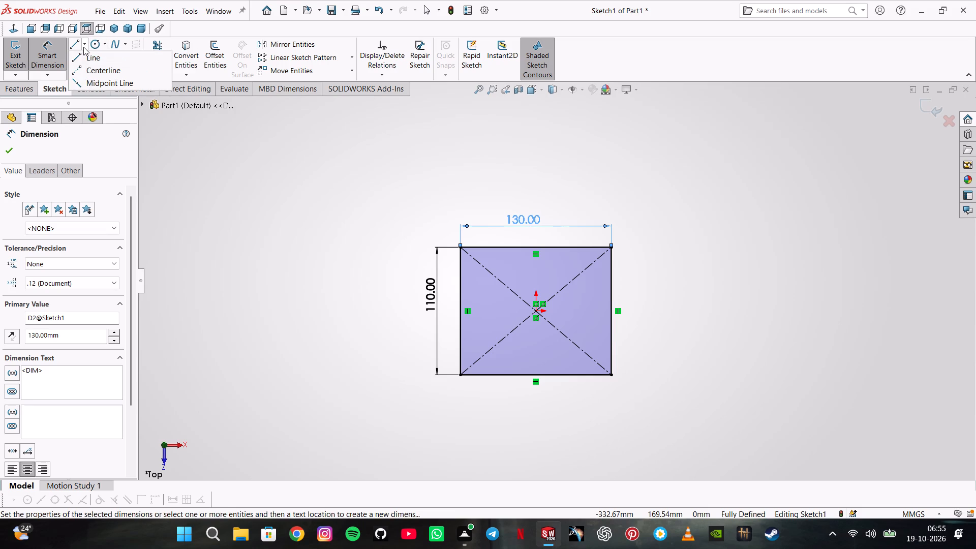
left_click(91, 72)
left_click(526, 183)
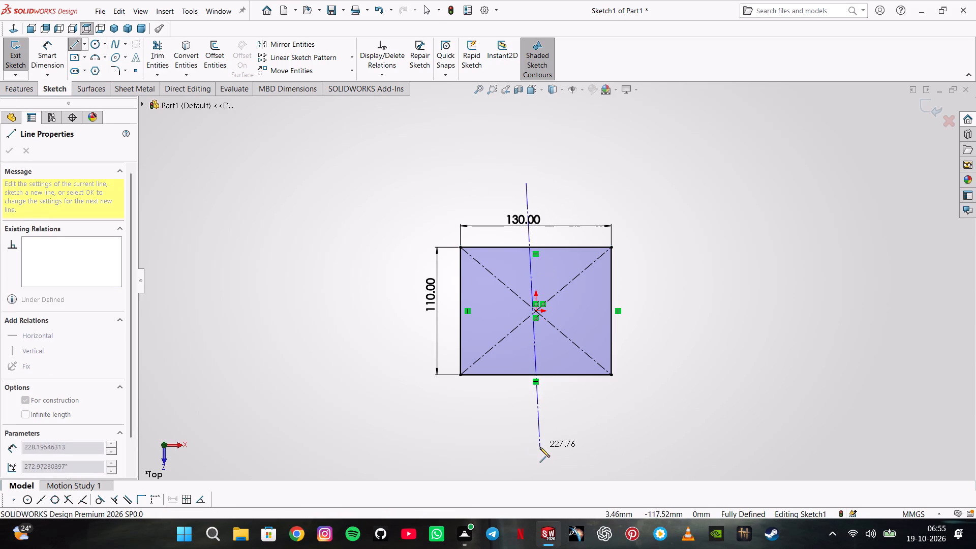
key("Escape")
Draw a vertical and a horizontal centerline through the origin, each extending beyond the rectangle on both sides.
left_click(87, 48)
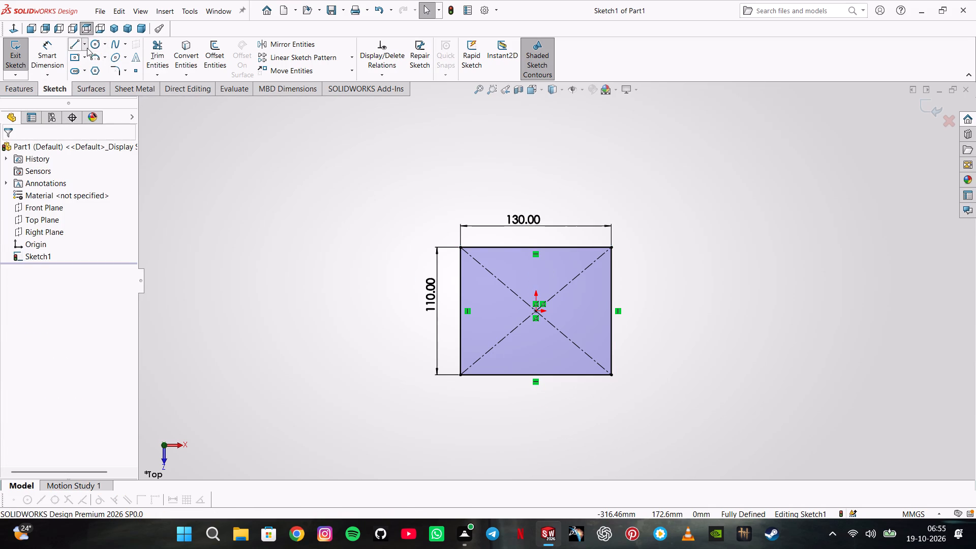
left_click(87, 69)
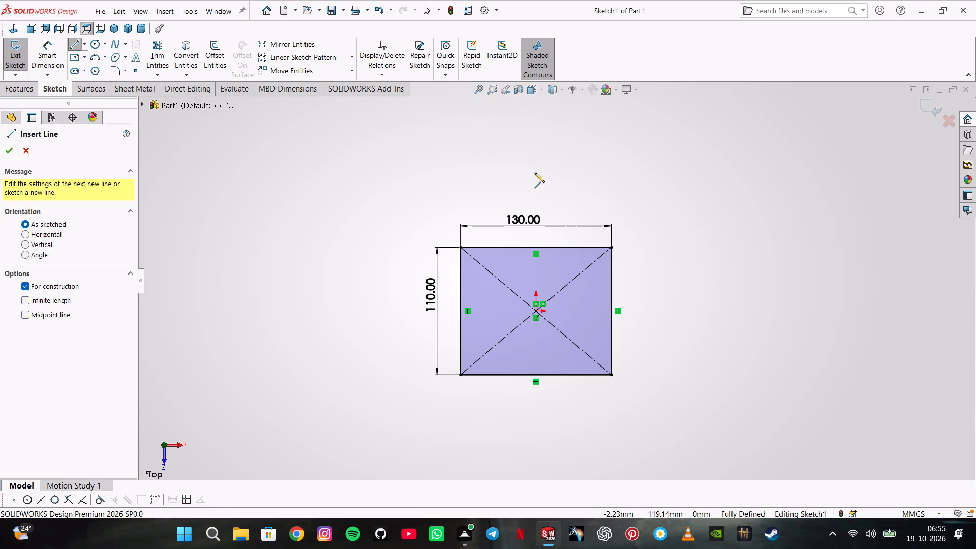
left_click(534, 173)
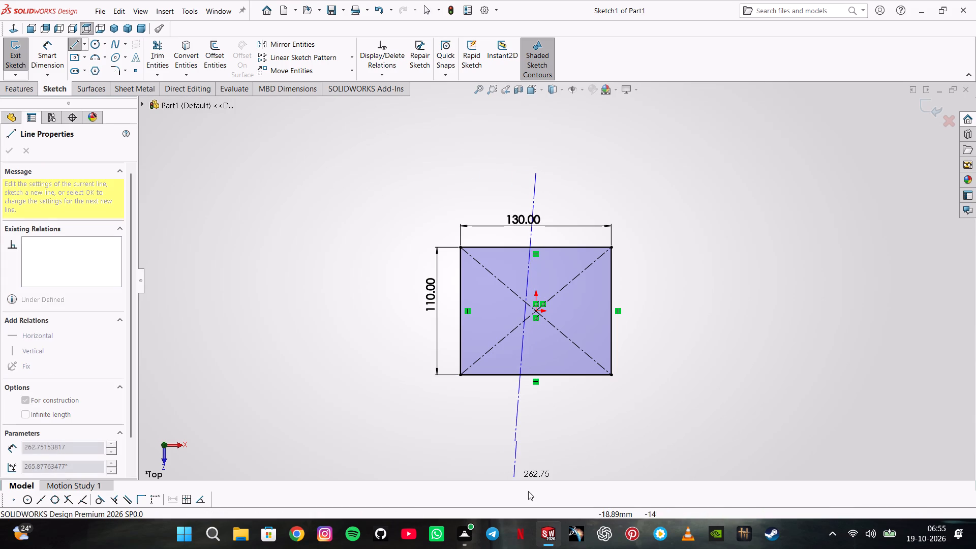
left_click(539, 459)
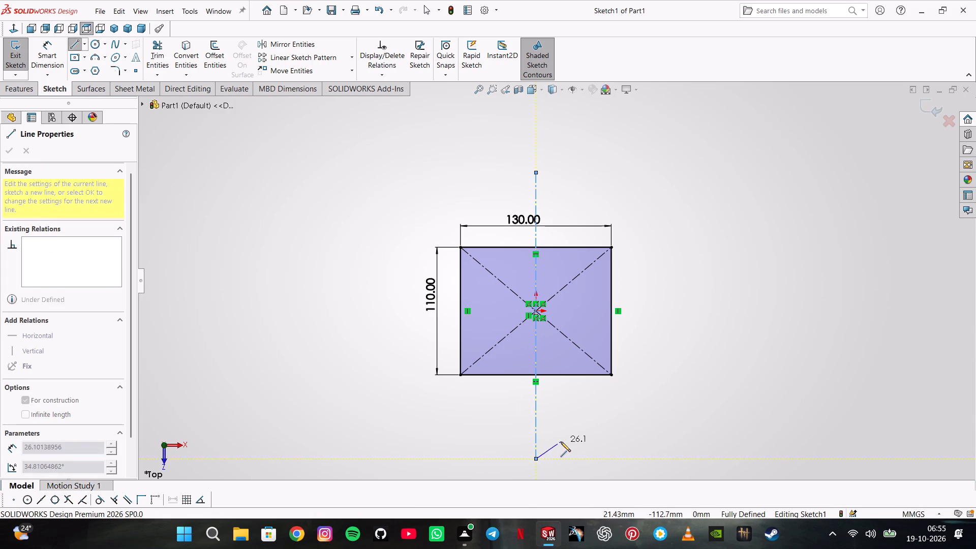
double_click(562, 441)
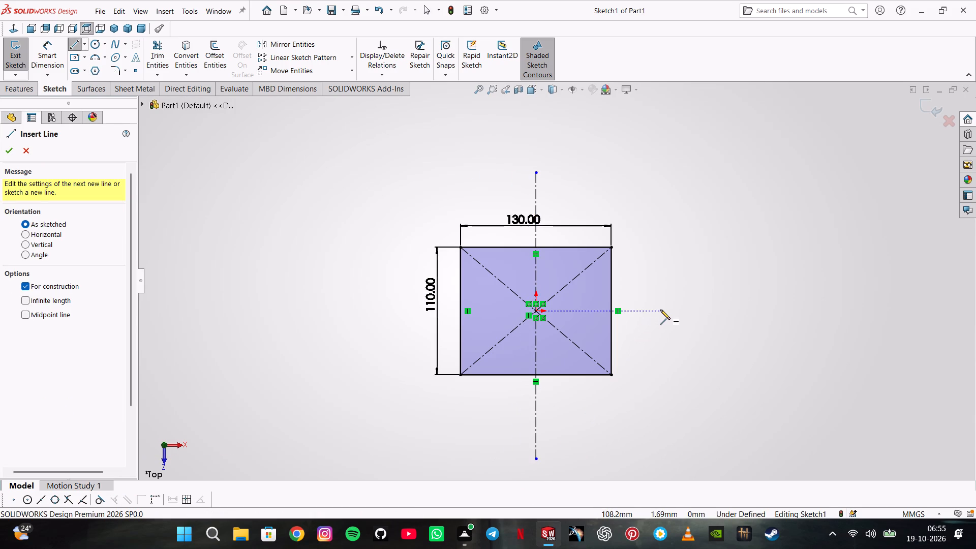
left_click(660, 310)
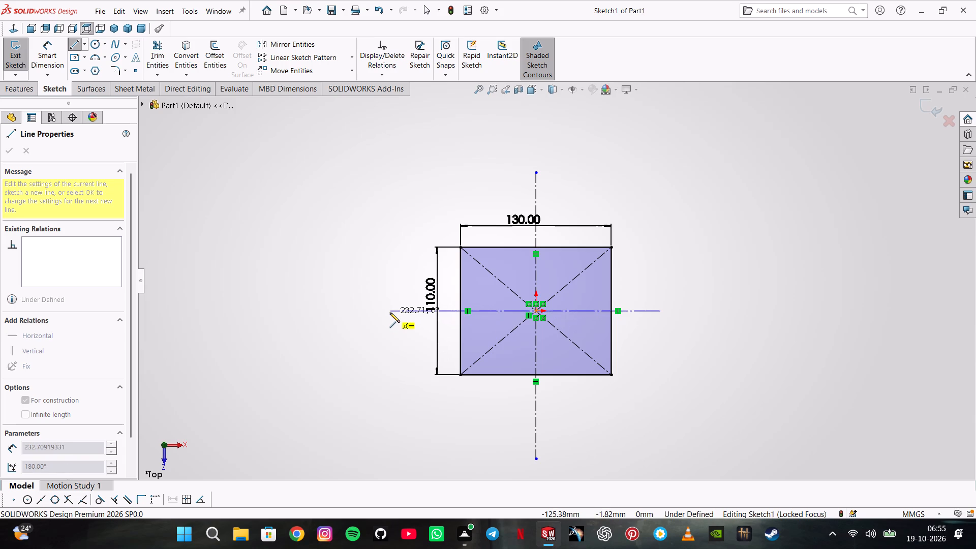
left_click(390, 313)
double_click(387, 297)
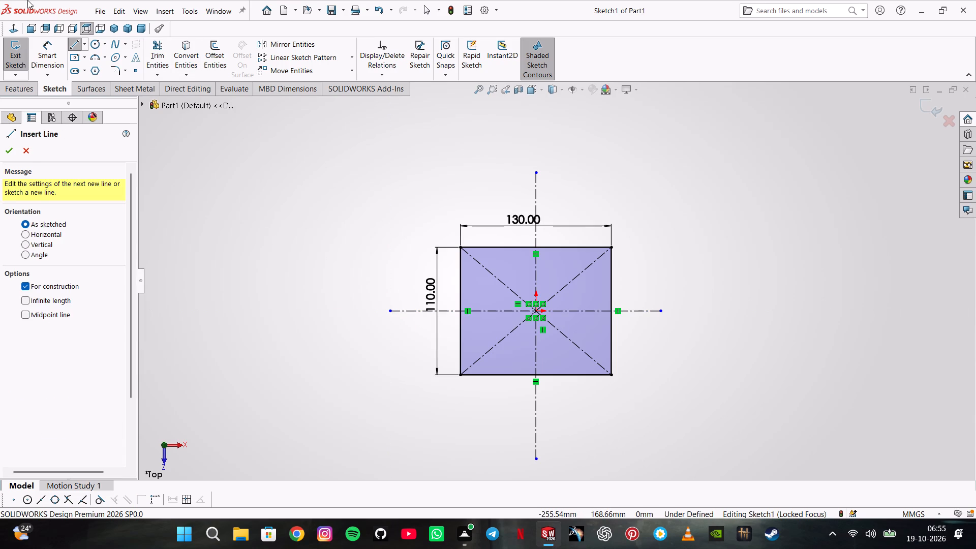
Sketch two circles with radii about 3.8 and 4.3 mm near the rectangle's upper-left and upper-right corners, level with each other.
left_click(95, 44)
scroll(573, 325, "down", 6)
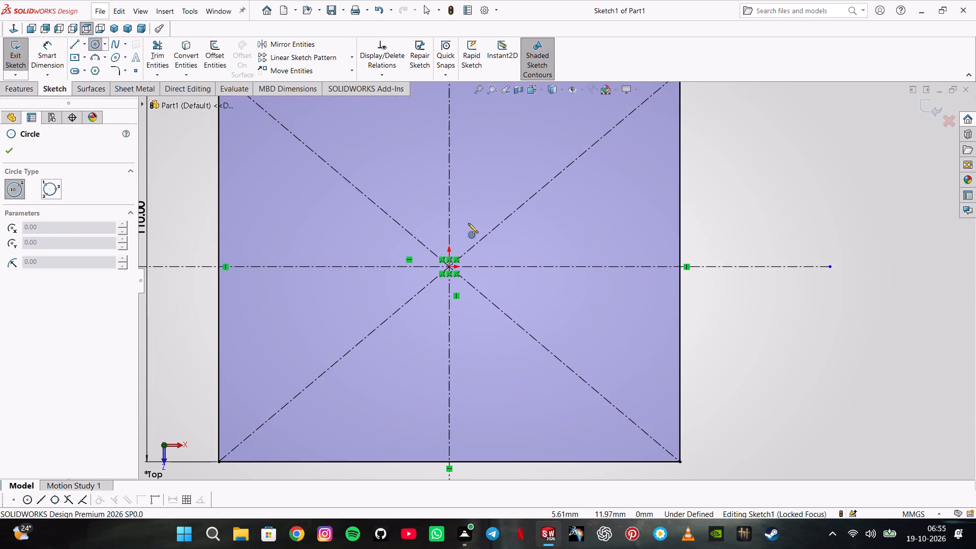
scroll(449, 219, "up", 2)
left_click(353, 174)
left_click(358, 164)
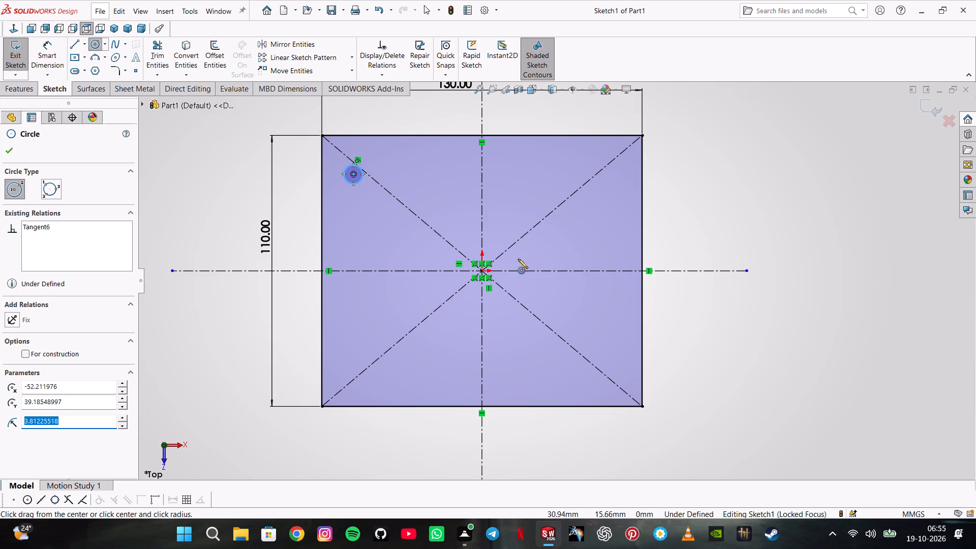
left_click(570, 172)
left_click(569, 164)
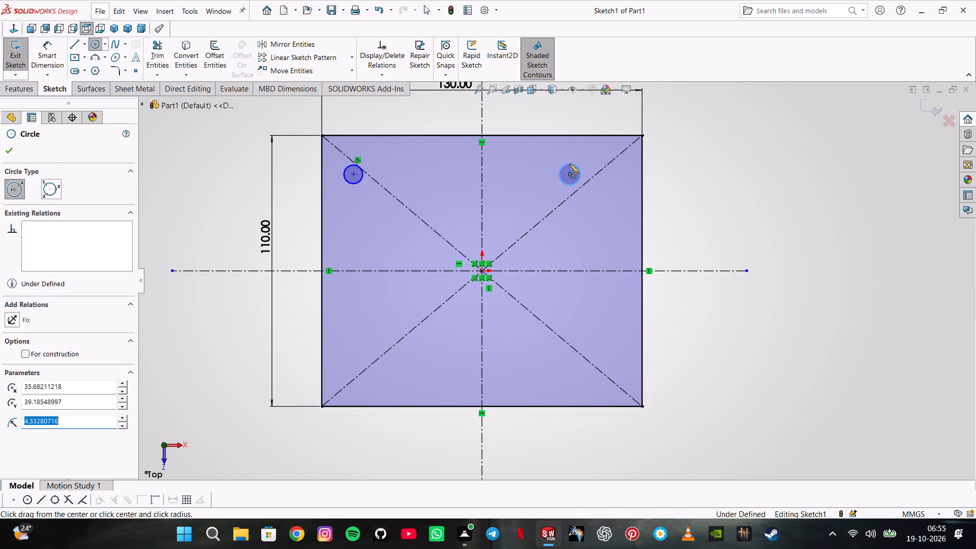
key("Escape")
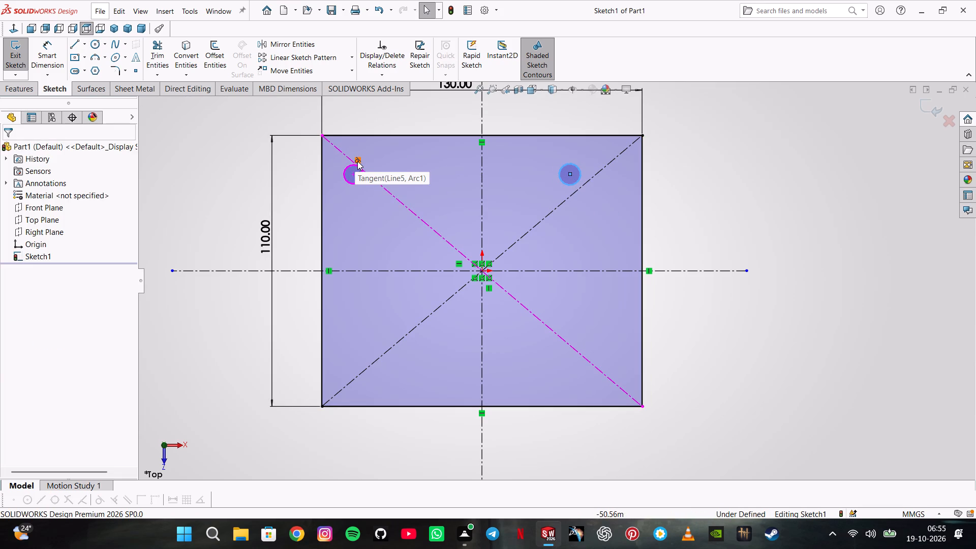
Delete the tangent relation between the upper-left circle and the rectangle's diagonal construction line.
left_click(360, 160)
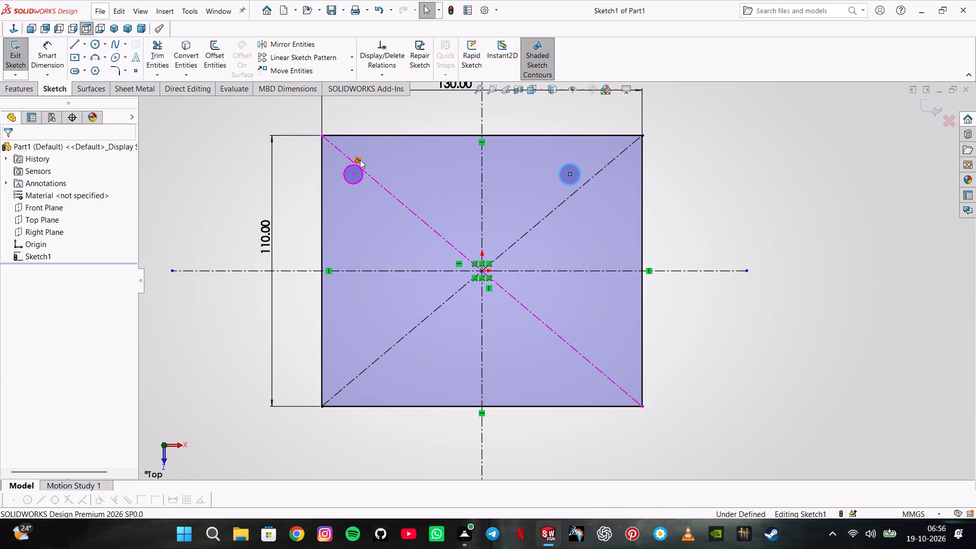
key("Delete")
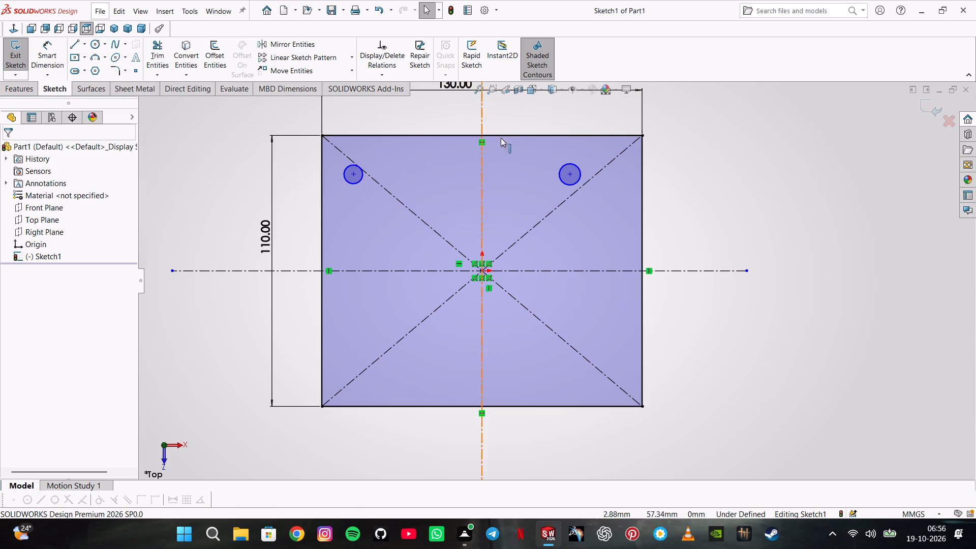
Move the upper-right circle near the rectangle's lower-left corner, centred at about X -53.4, Y -36.3 mm.
left_click_drag(568, 169, 343, 356)
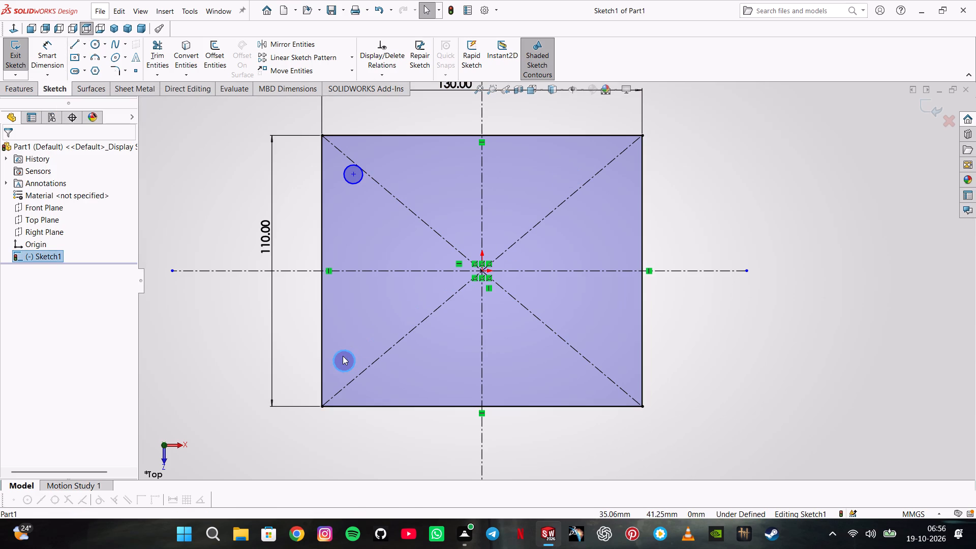
left_click_drag(343, 356, 349, 355)
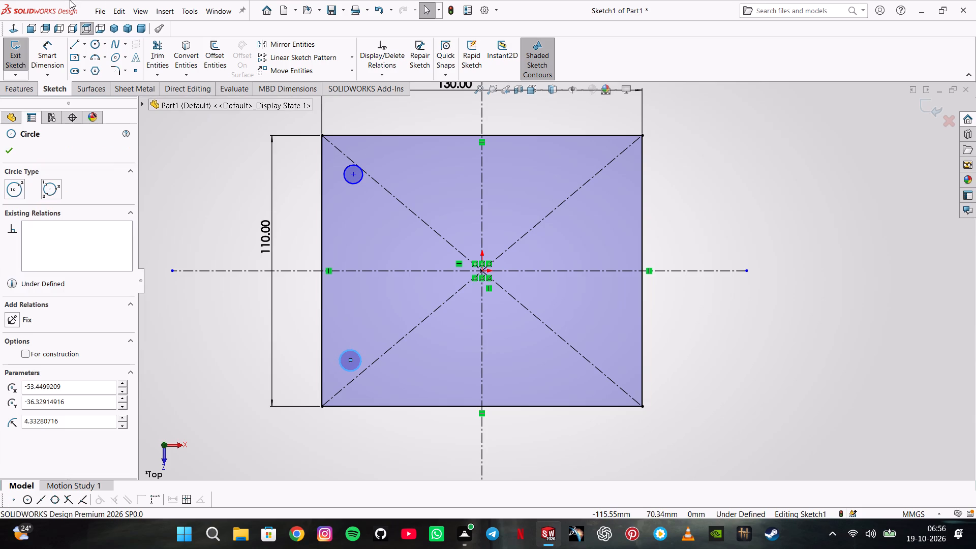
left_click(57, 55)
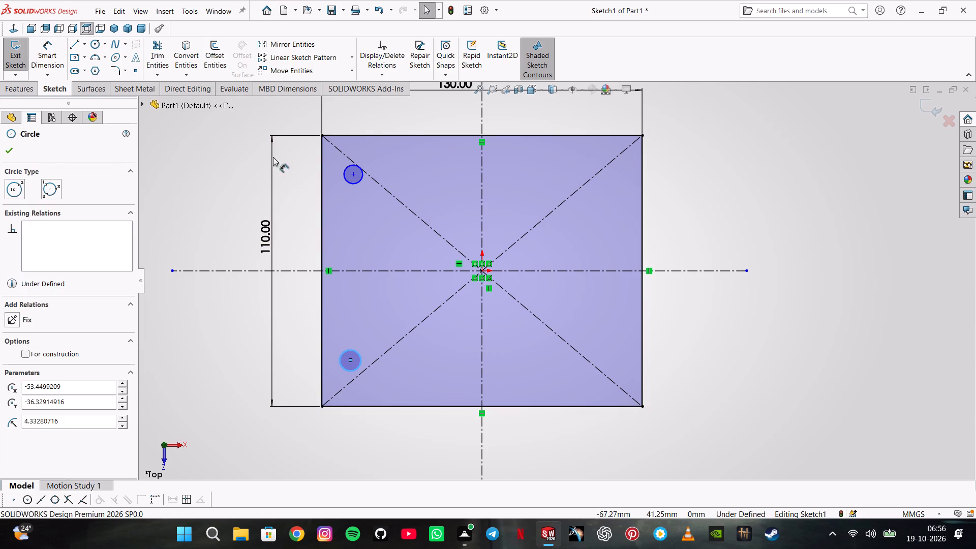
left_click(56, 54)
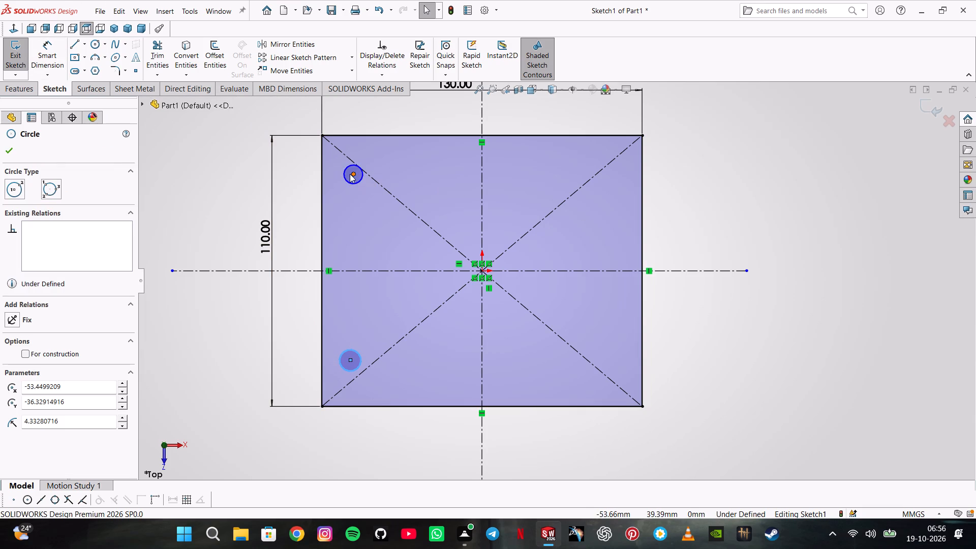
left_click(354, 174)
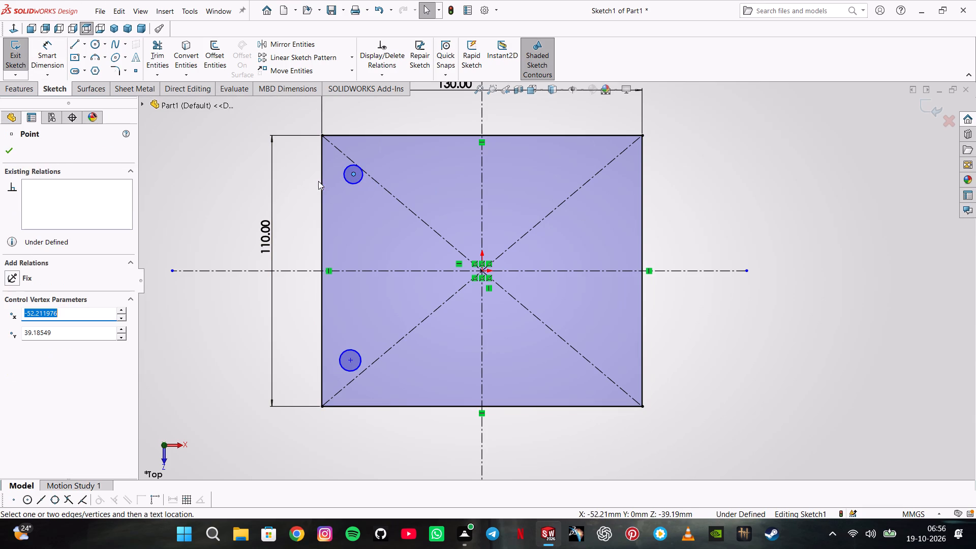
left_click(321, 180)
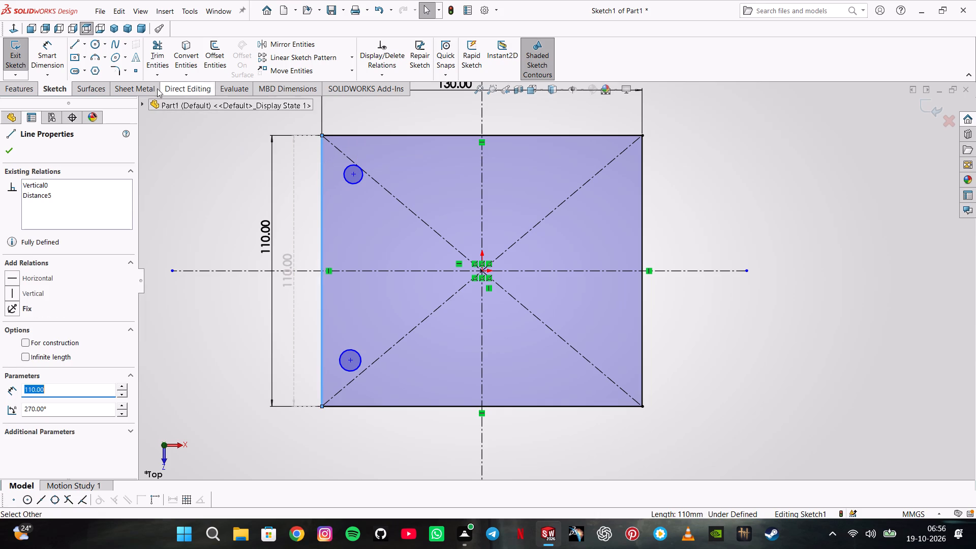
Dimension the vertical distance between the centres of the two circles as 70 mm.
left_click(63, 43)
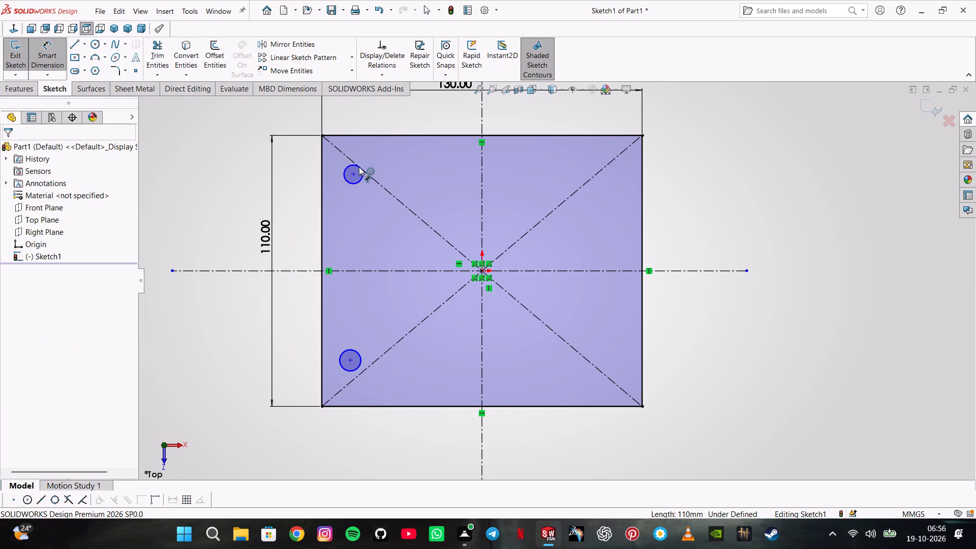
left_click(350, 175)
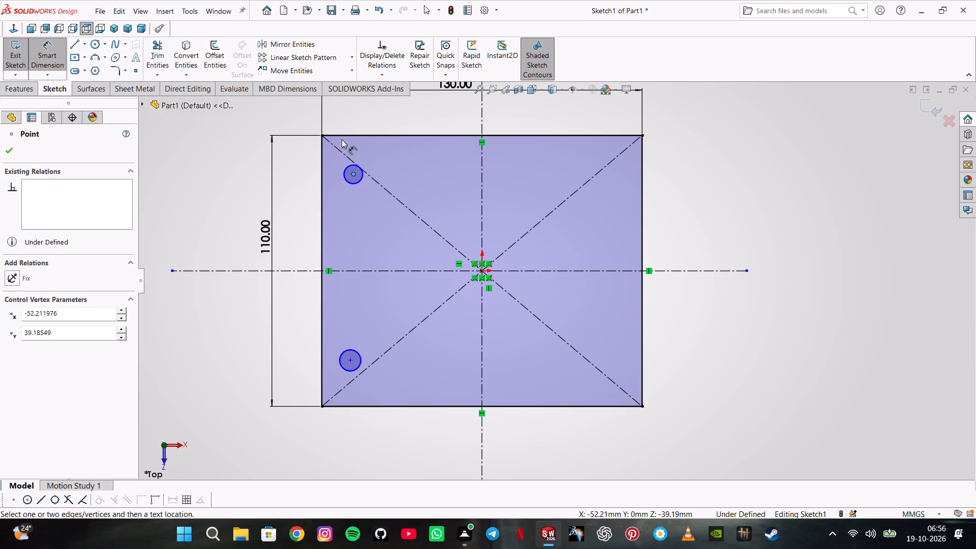
left_click(345, 135)
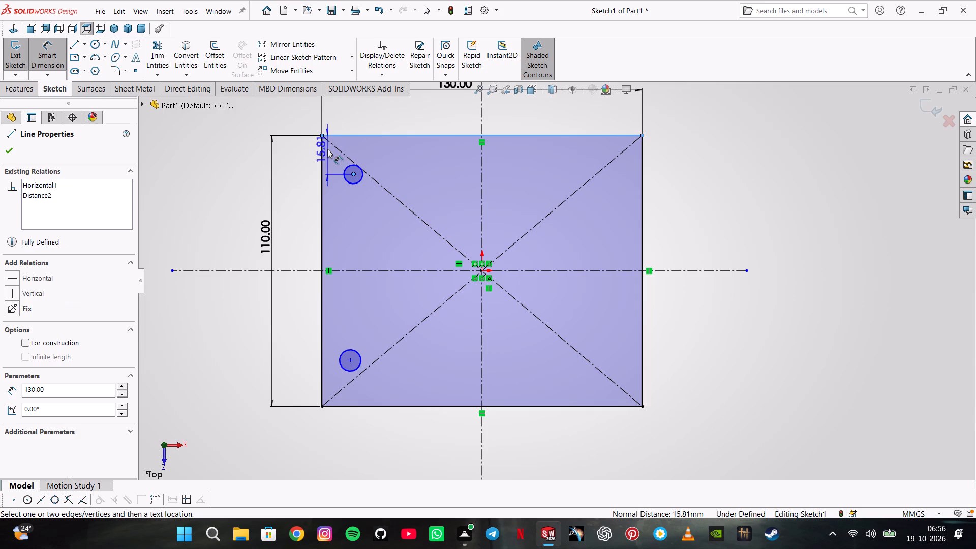
key("Escape")
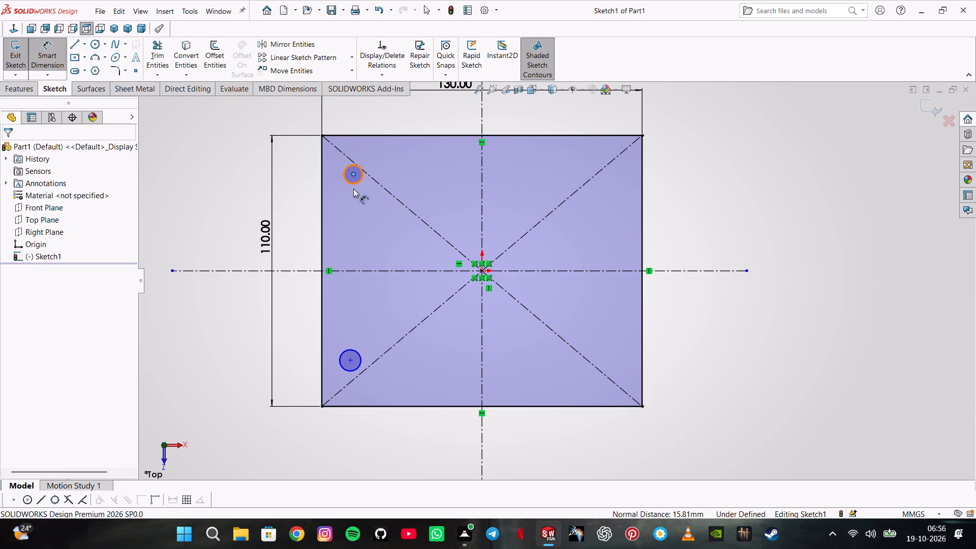
left_click(351, 361)
left_click(302, 279)
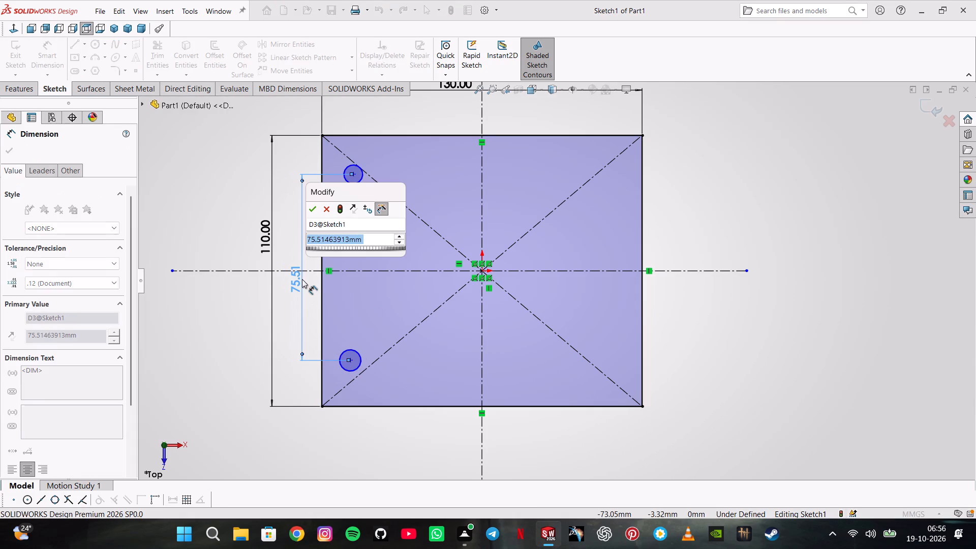
type("70")
key("Return")
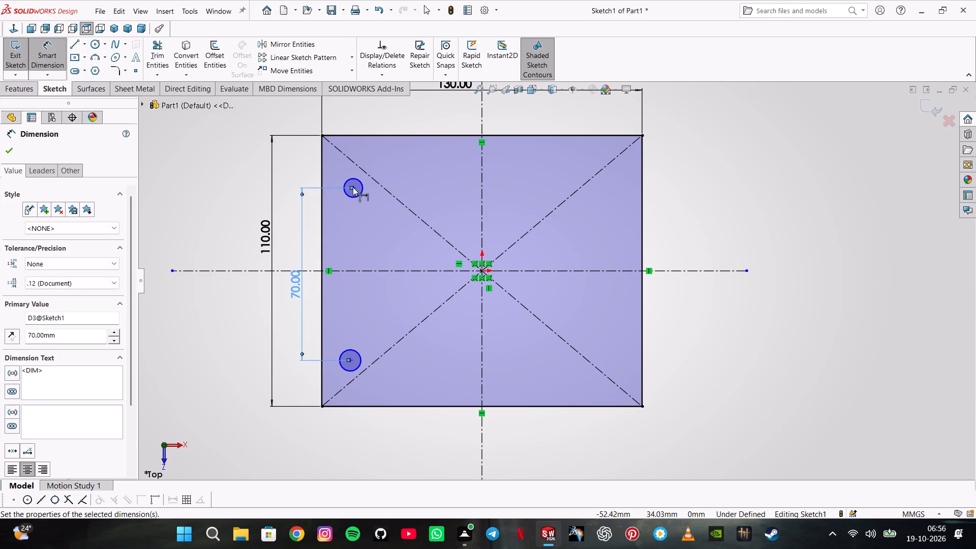
Dimension the horizontal distance from the rectangle's left edge to the upper circle's centre as 15 mm.
left_click(319, 169)
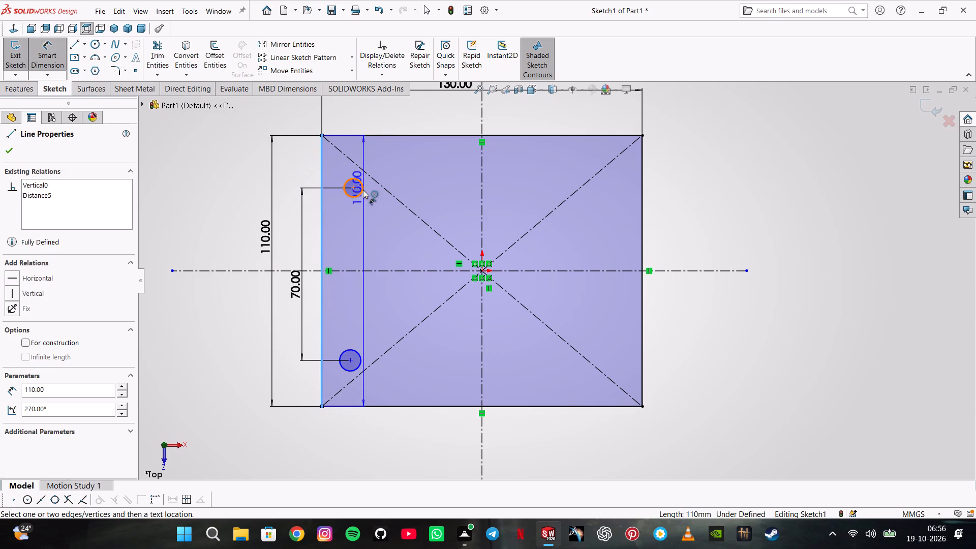
left_click(354, 190)
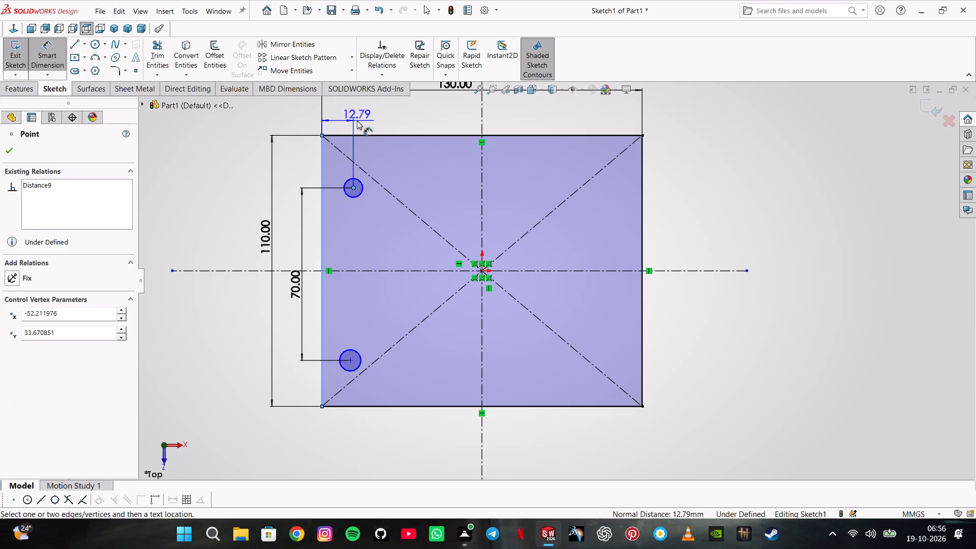
left_click(357, 120)
type("15")
key("Return")
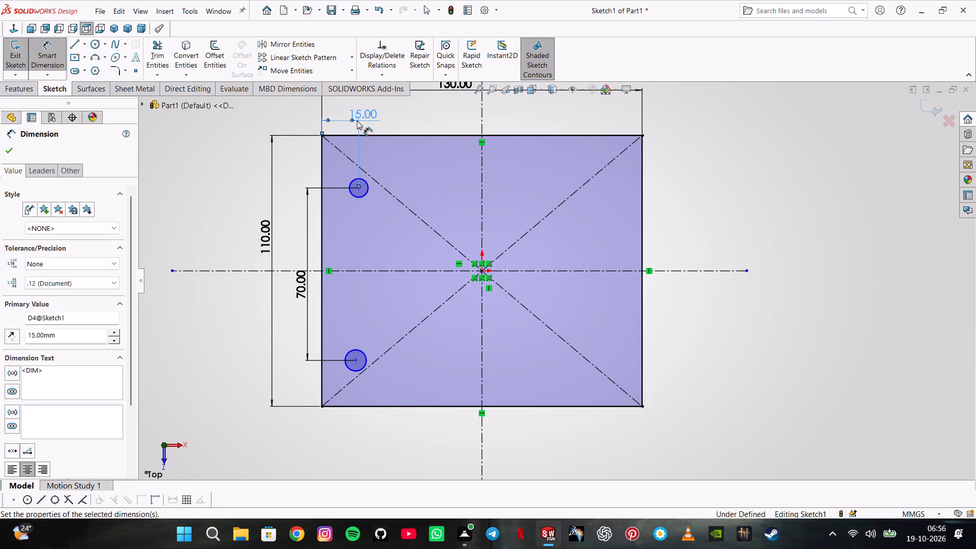
Dimension the horizontal distance from the rectangle's left edge to the lower circle's centre as 15 mm.
left_click(358, 363)
left_click(324, 379)
left_click(341, 425)
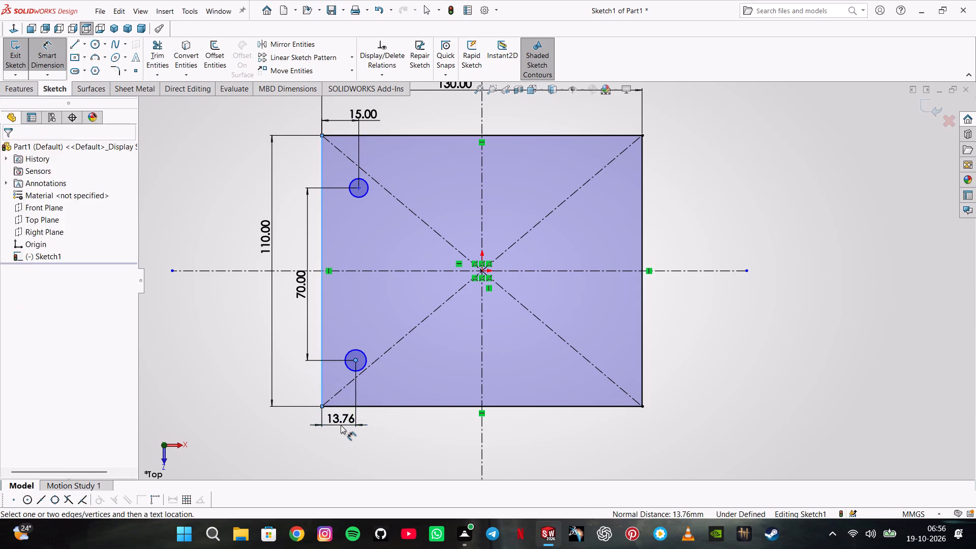
type("15")
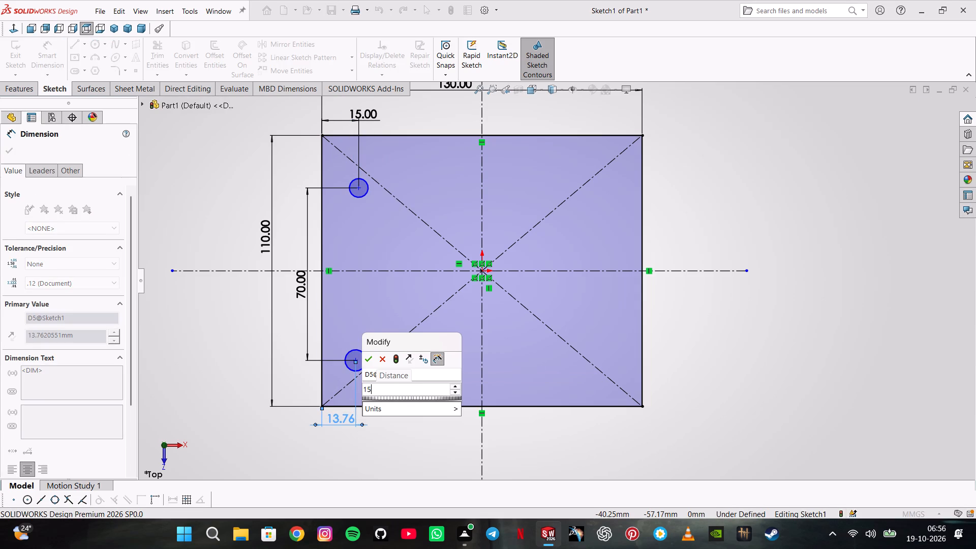
key("Return")
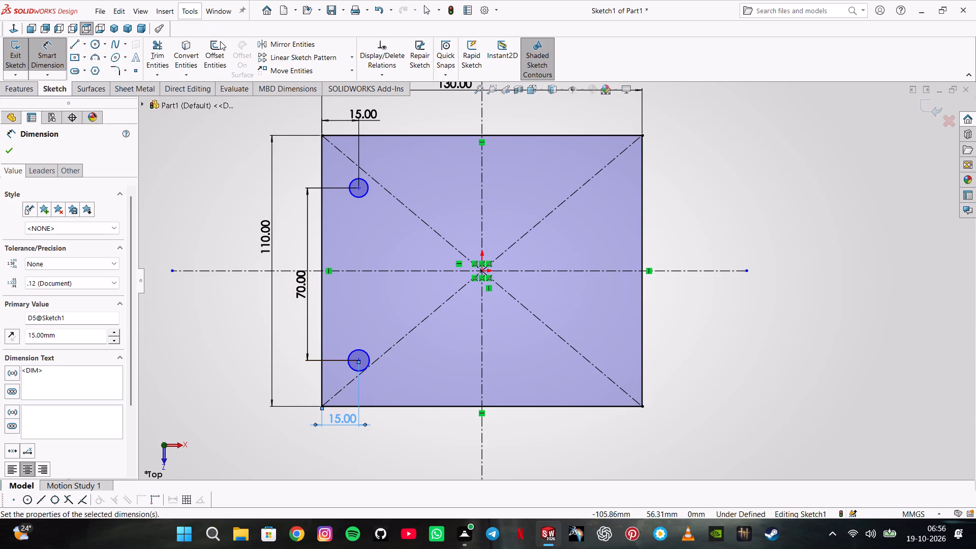
key("Escape")
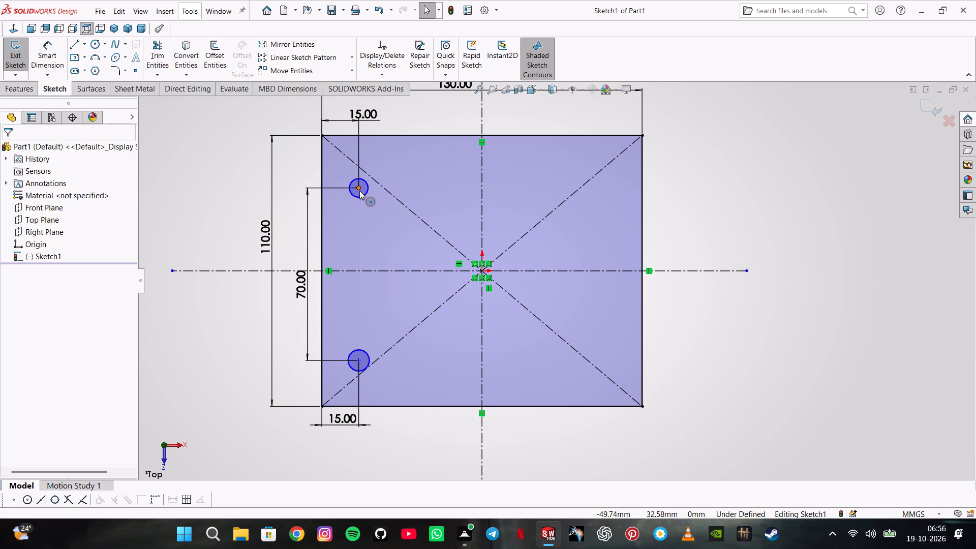
Dimension the vertical distance from the rectangle's top edge to the upper circle's centre as 110-20 mm.
left_click(44, 48)
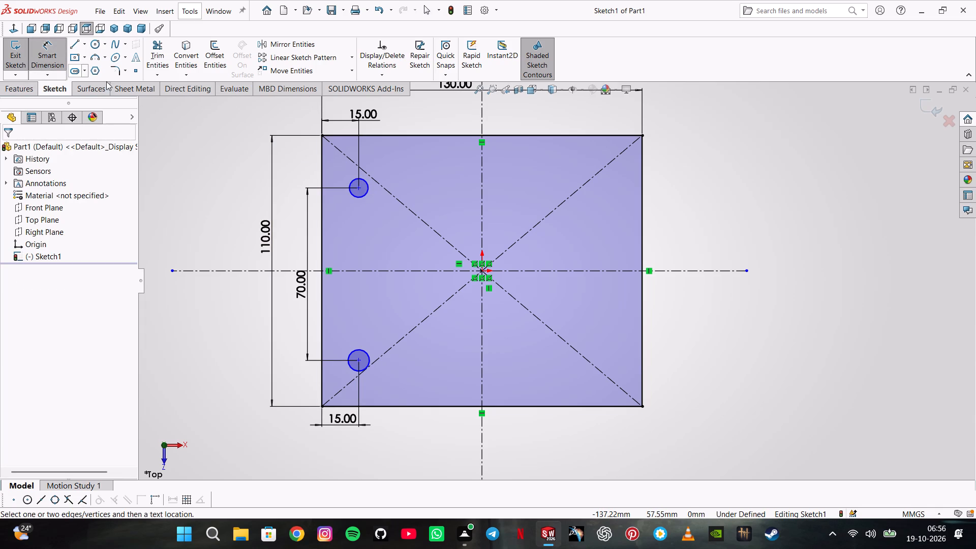
left_click(360, 186)
left_click(364, 270)
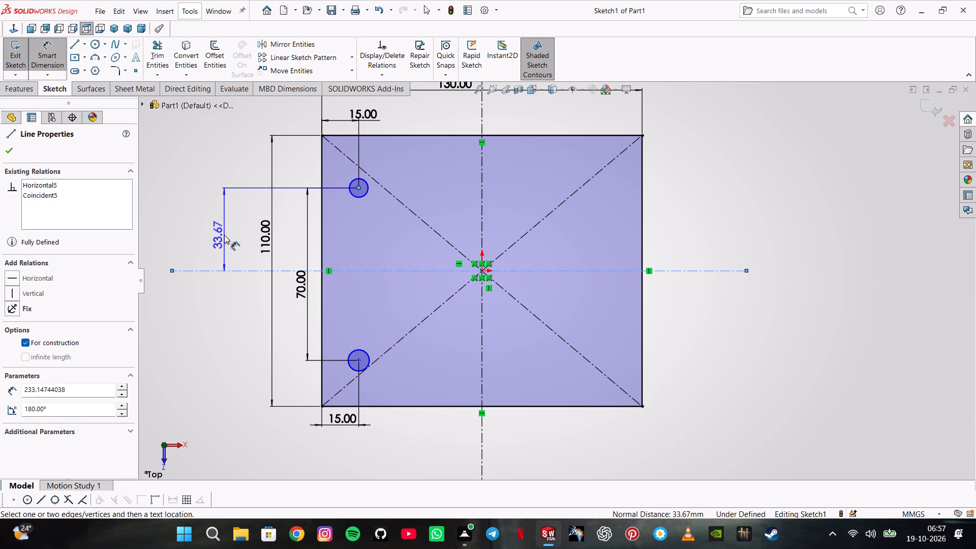
key("Escape")
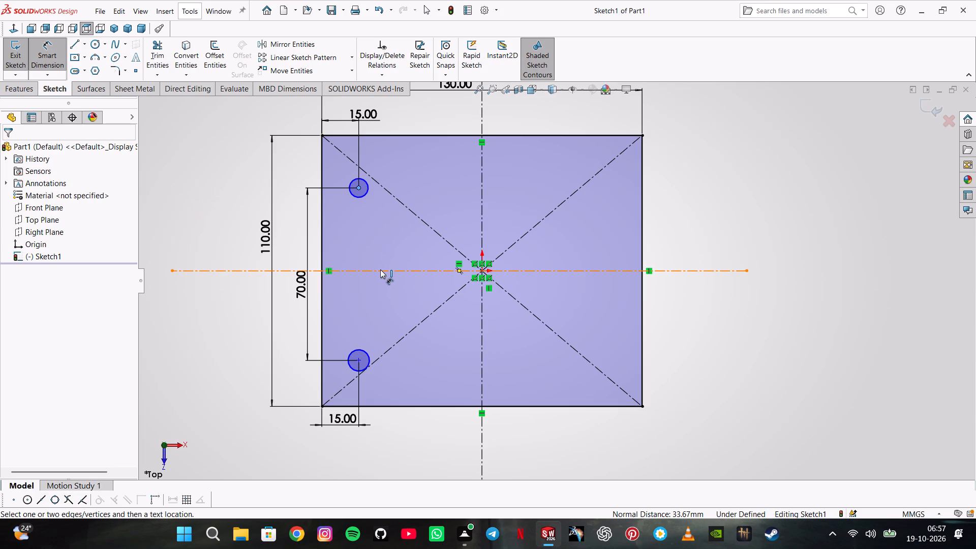
left_click(350, 135)
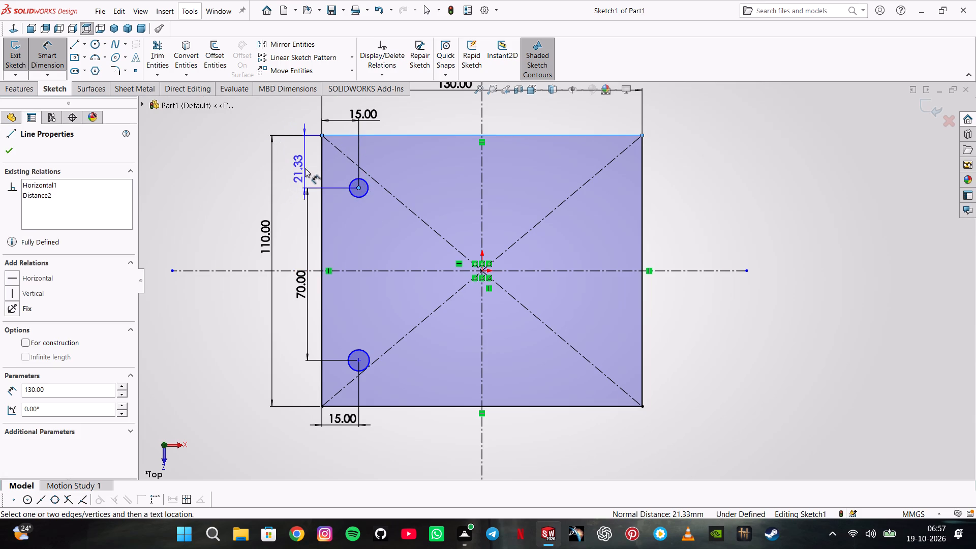
left_click(308, 167)
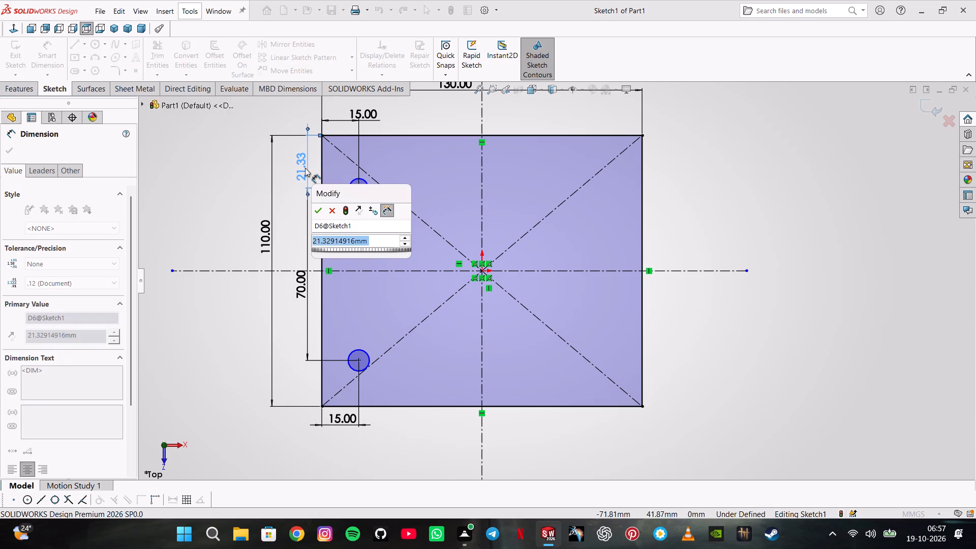
type("11")
key("0")
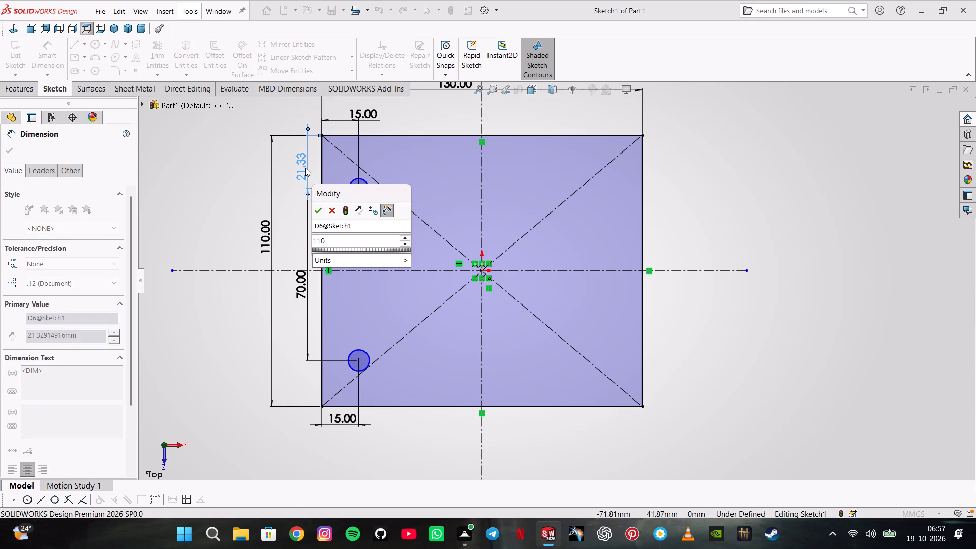
key("minus")
type("70")
key("BackSpace")
key("BackSpace")
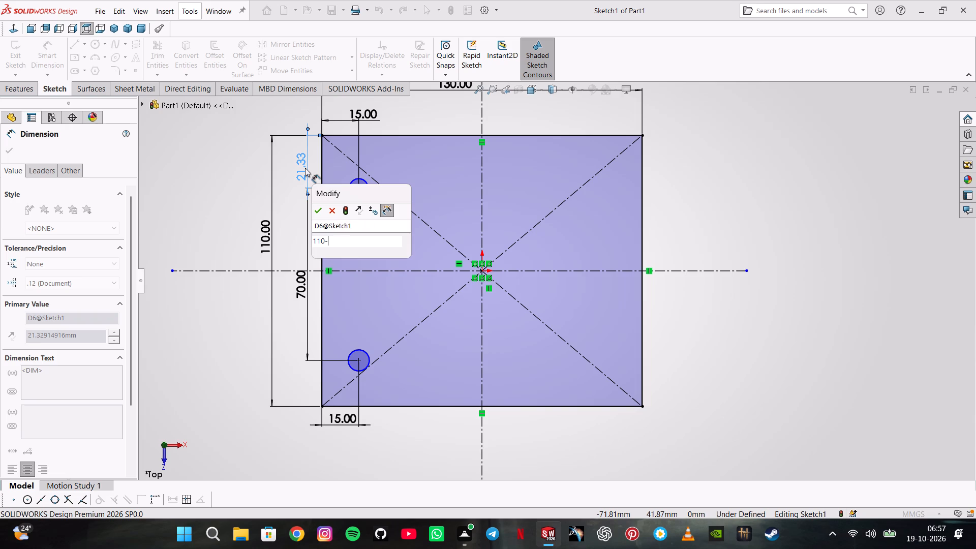
type("20")
key("Return")
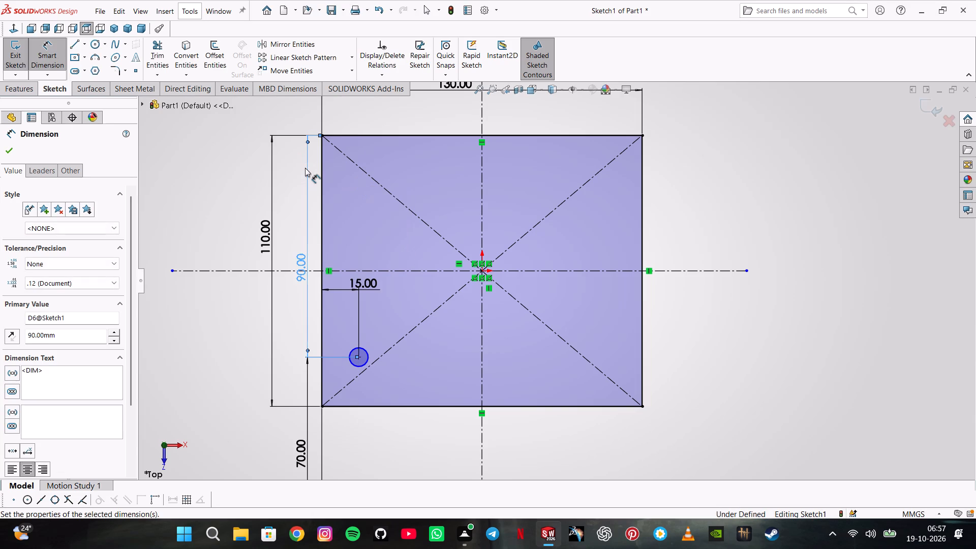
Set the vertical distance between the rectangle's top edge and the upper circle's centre to 20 mm.
double_click(296, 280)
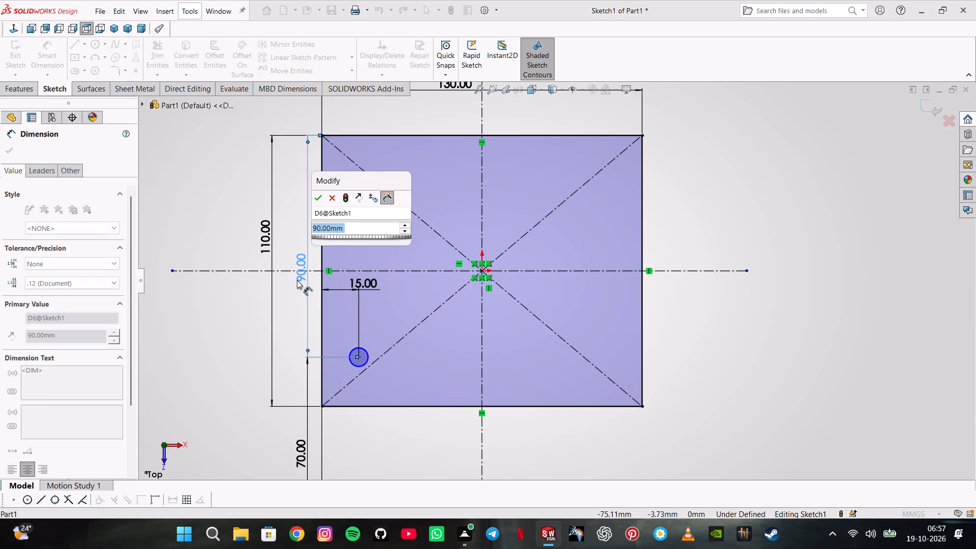
type("20")
key("Return")
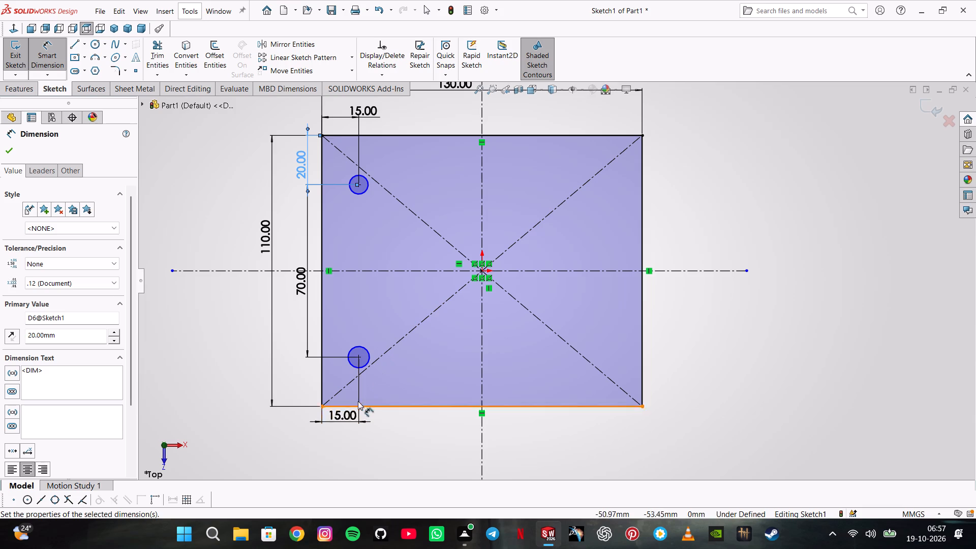
Add a driven vertical dimension between the rectangle's bottom edge and the lower circle's centre.
left_click(371, 407)
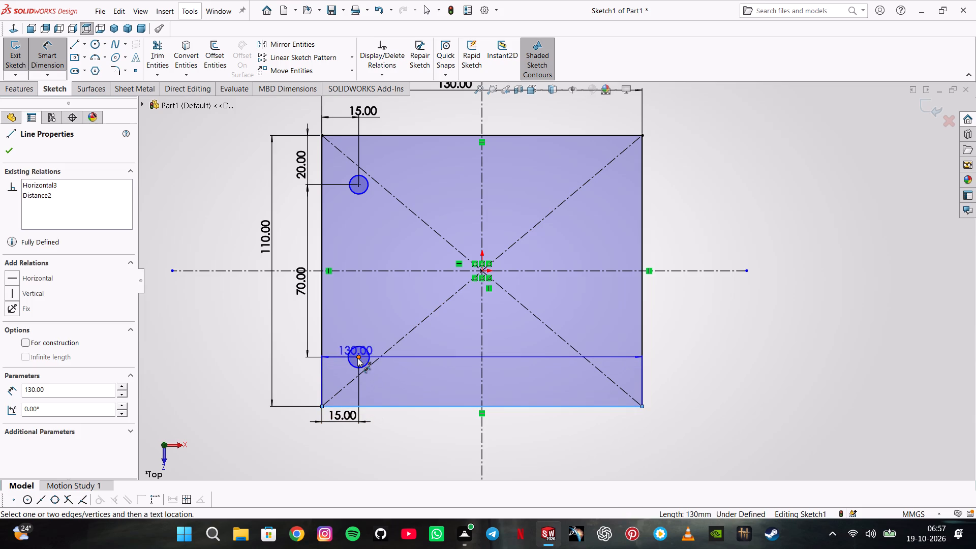
left_click(357, 358)
left_click(305, 381)
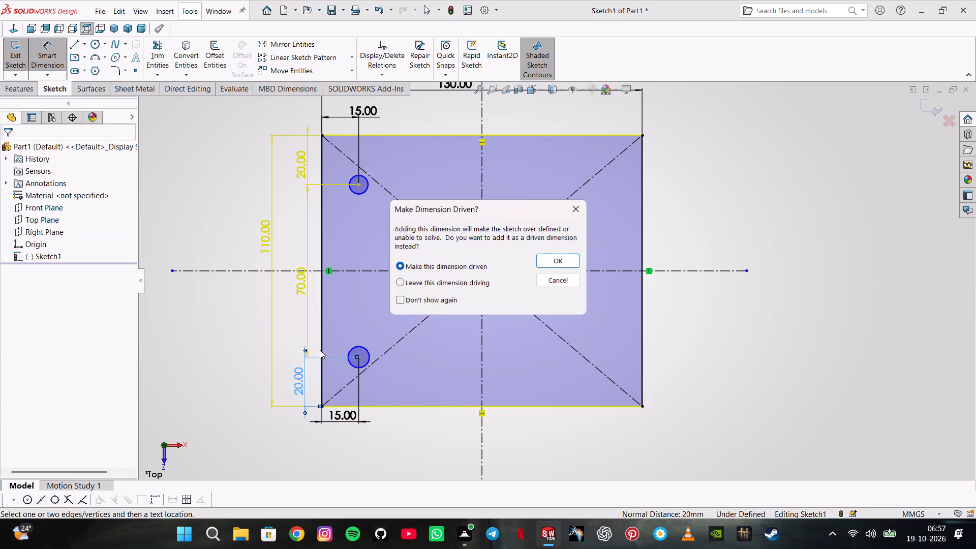
left_click(565, 263)
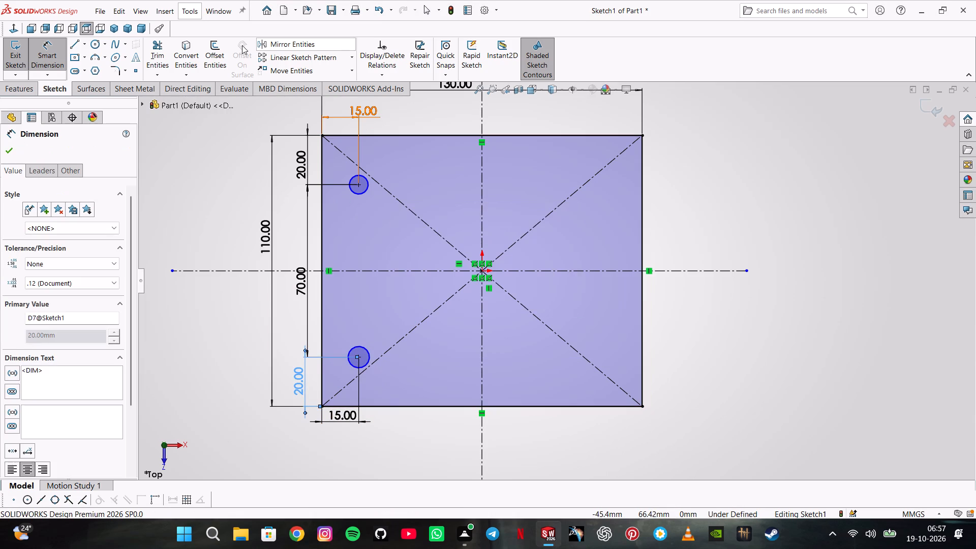
Mirror the two hole circles near the rectangle's left edge about the vertical centerline, keeping the originals.
left_click(271, 42)
left_click(368, 181)
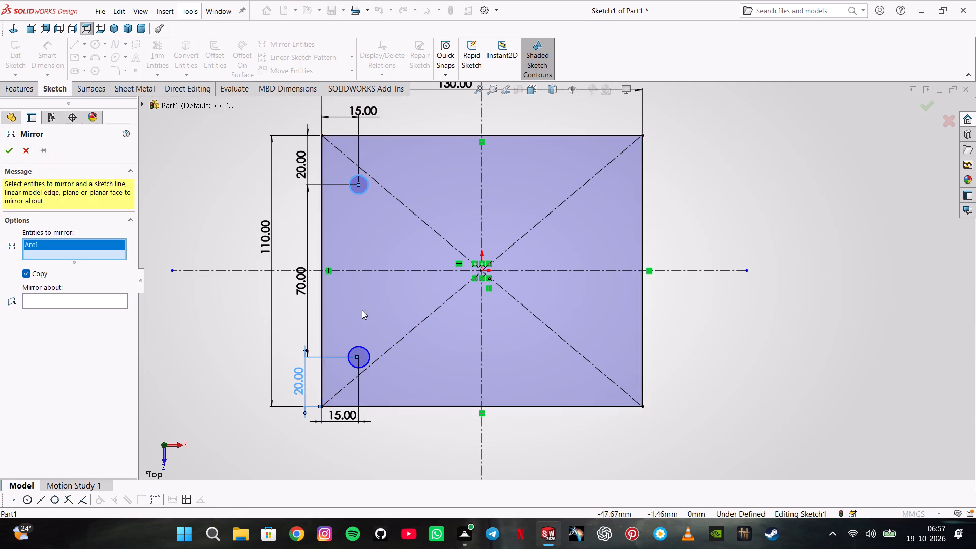
left_click(360, 344)
left_click(52, 313)
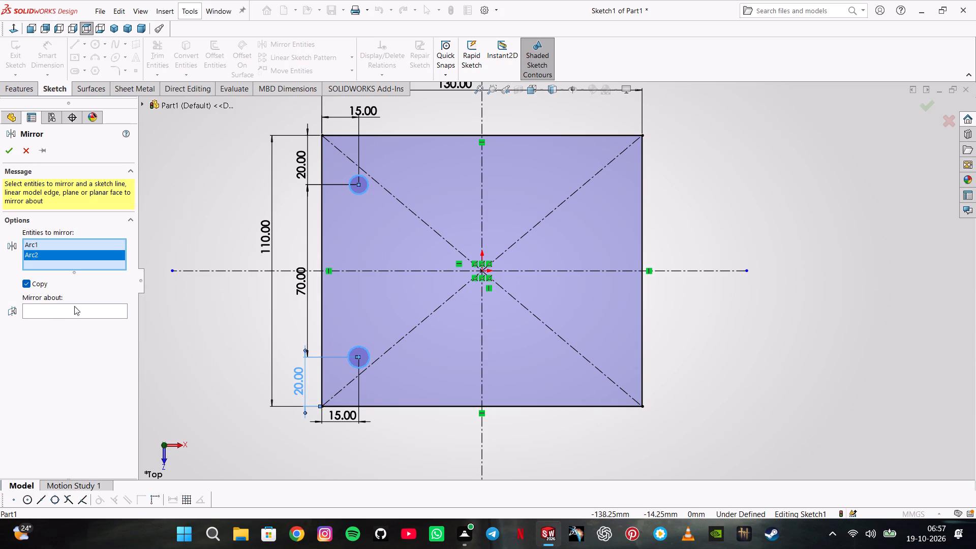
left_click(481, 174)
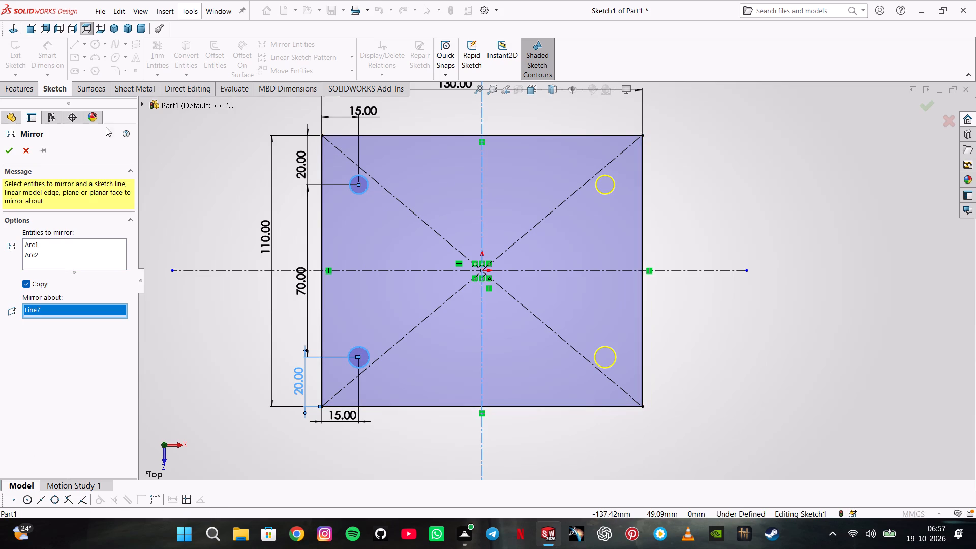
left_click(5, 152)
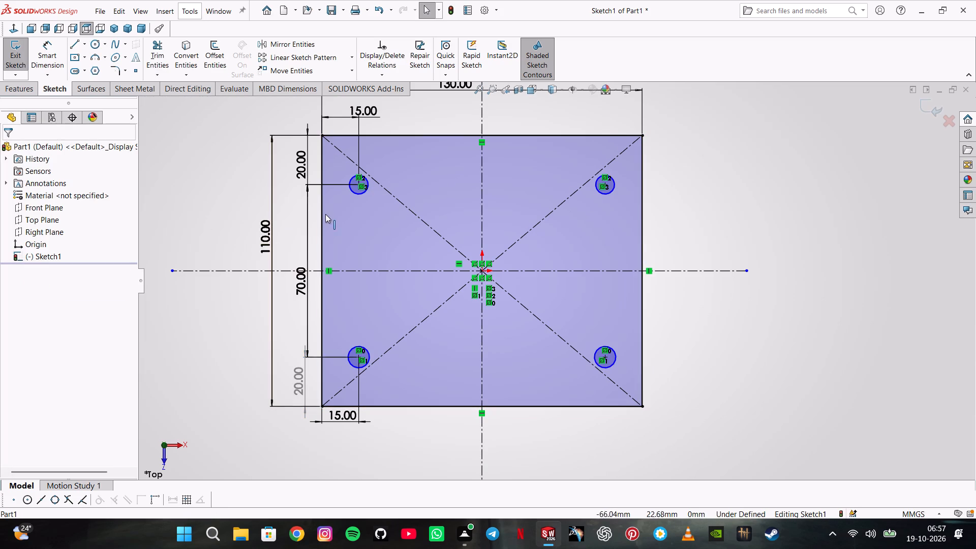
Round all four corners of the rectangle with 15 mm sketch fillets.
left_click(118, 77)
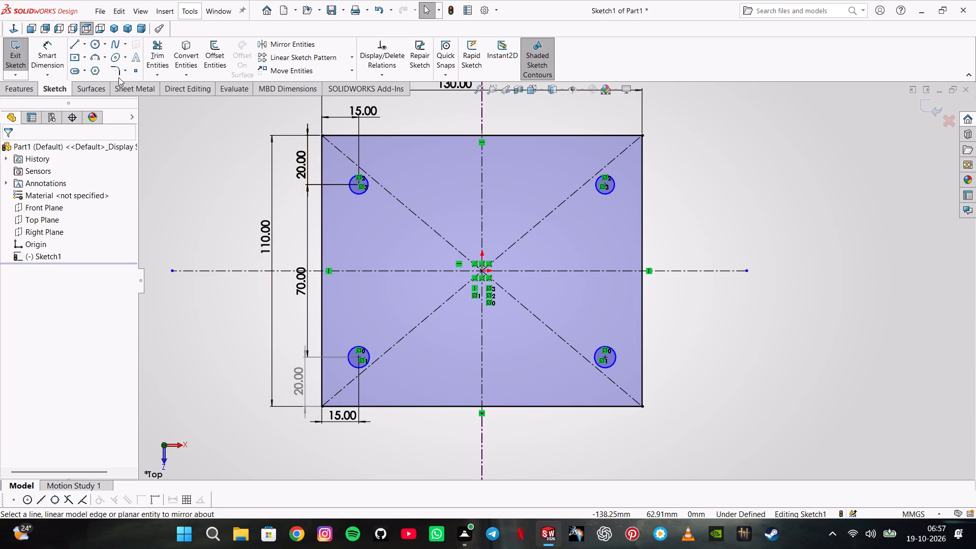
left_click(118, 69)
type("15")
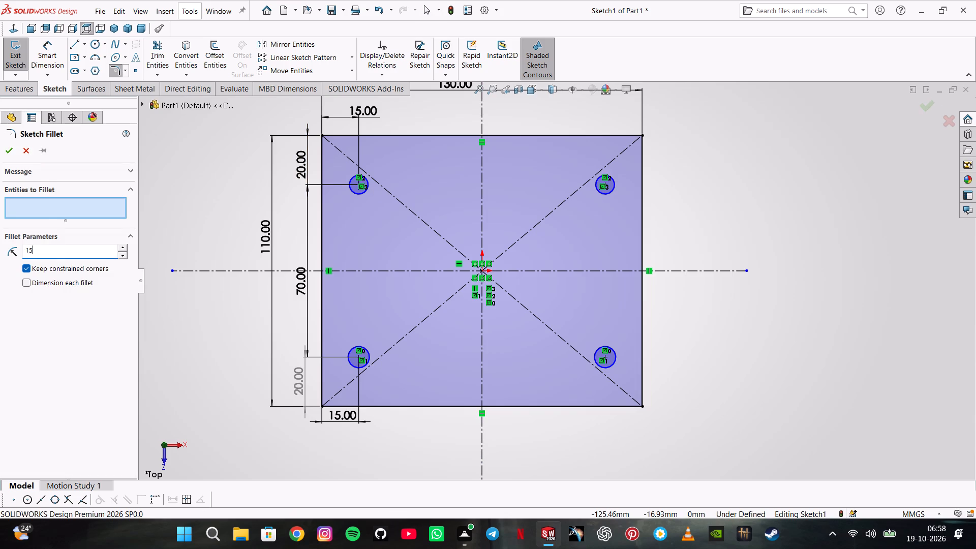
key("Return")
left_click(645, 135)
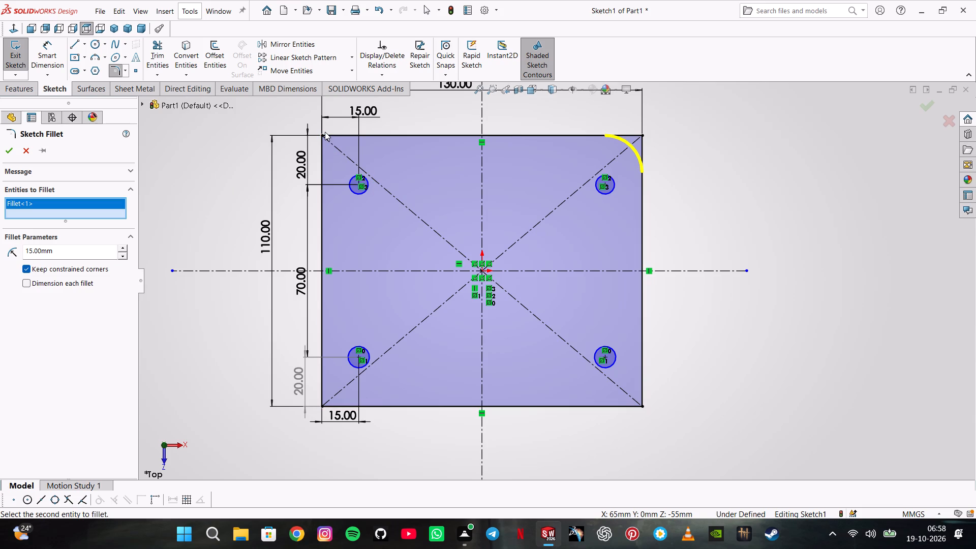
left_click(322, 134)
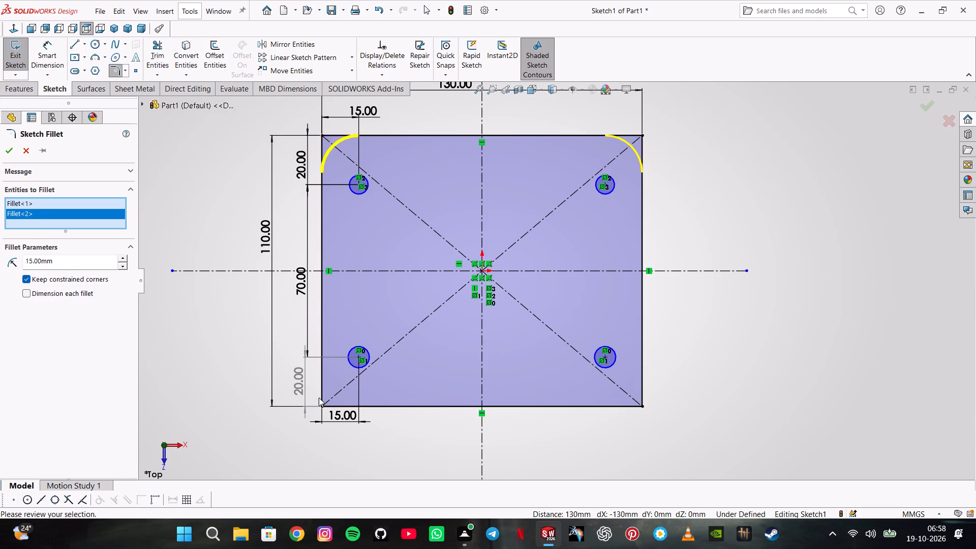
left_click(321, 407)
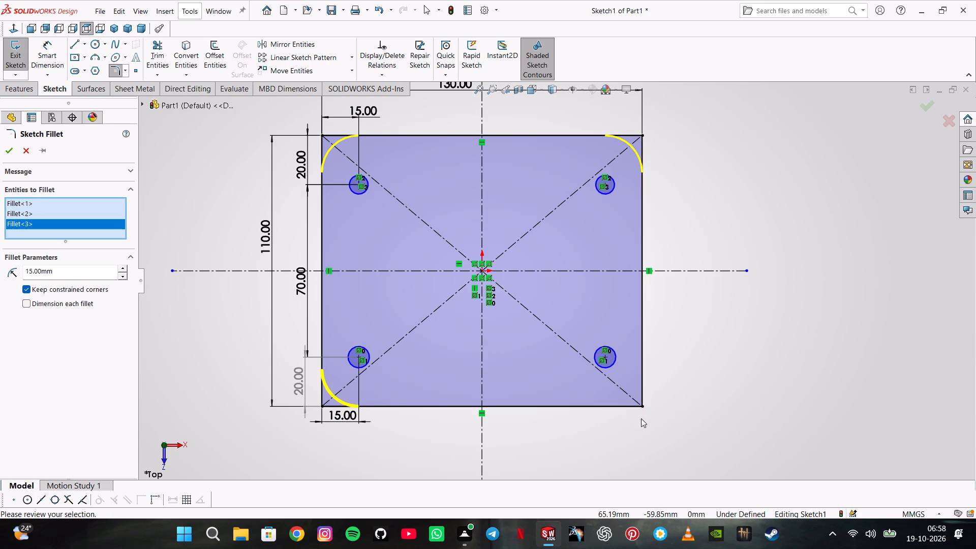
left_click(645, 406)
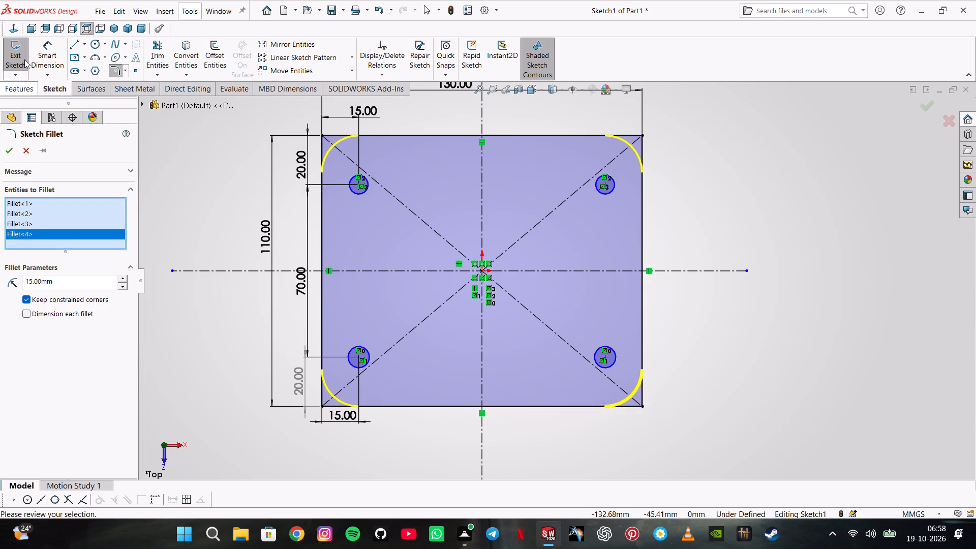
left_click(15, 154)
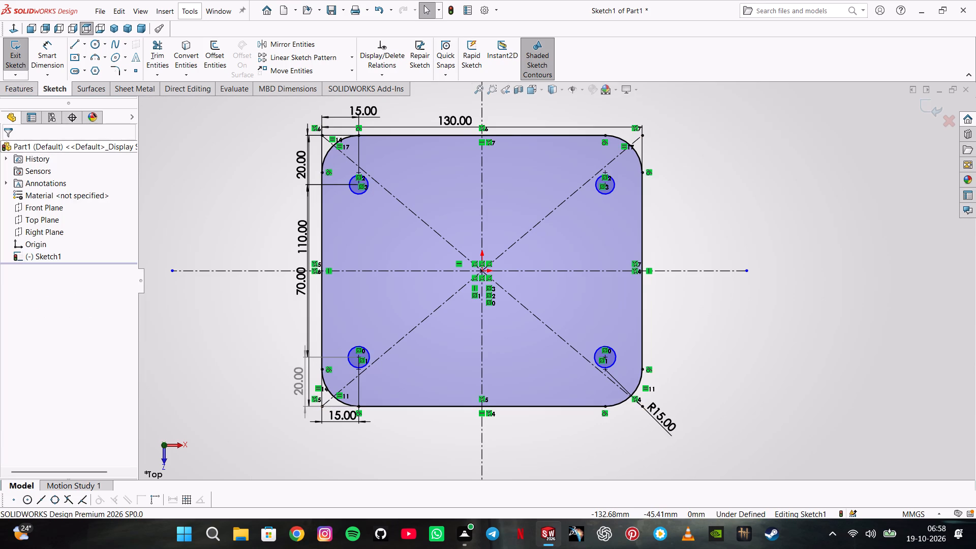
Dimension the upper-left hole circle's diameter as 12 mm.
left_click(49, 56)
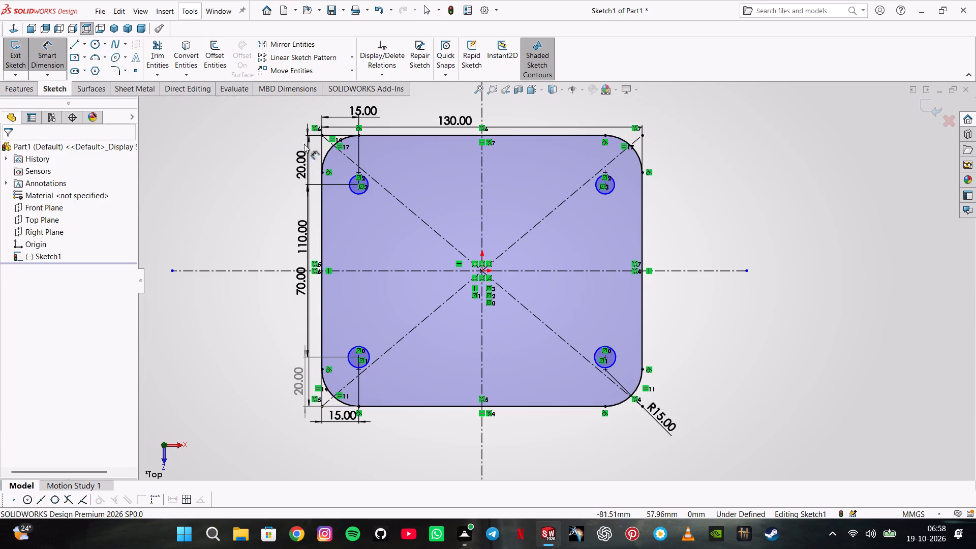
left_click(354, 178)
left_click(206, 209)
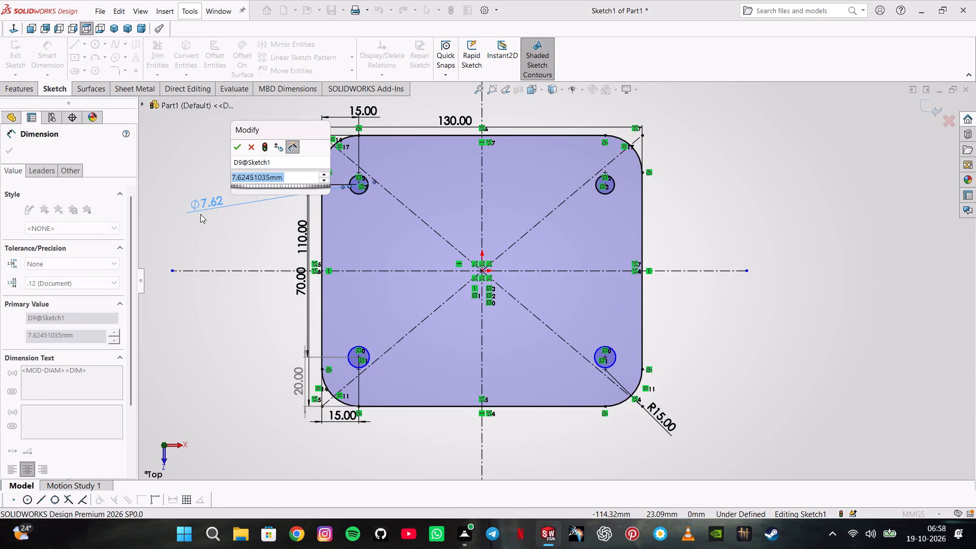
type("12")
key("Return")
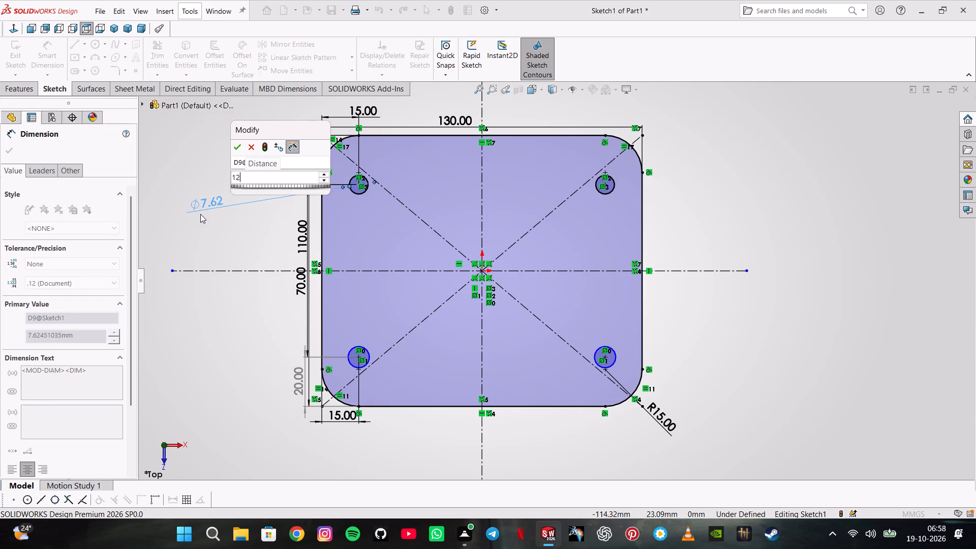
Dimension the lower-left hole circle's diameter as 12 mm.
left_click(356, 349)
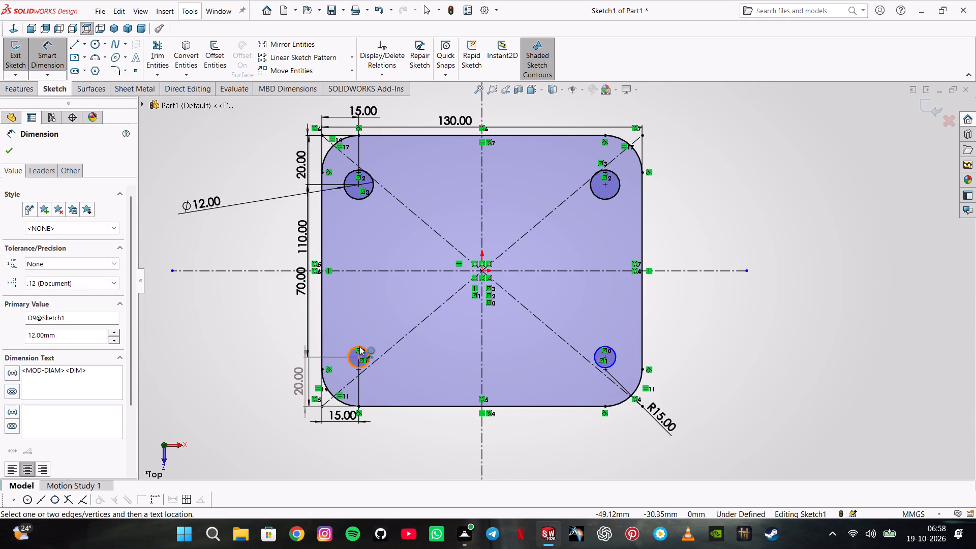
left_click(358, 347)
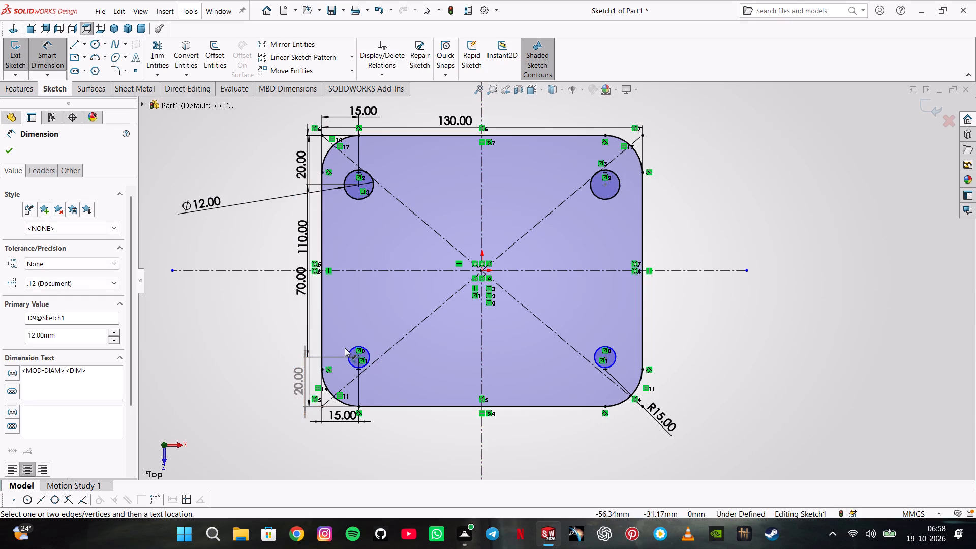
left_click(349, 349)
left_click(192, 359)
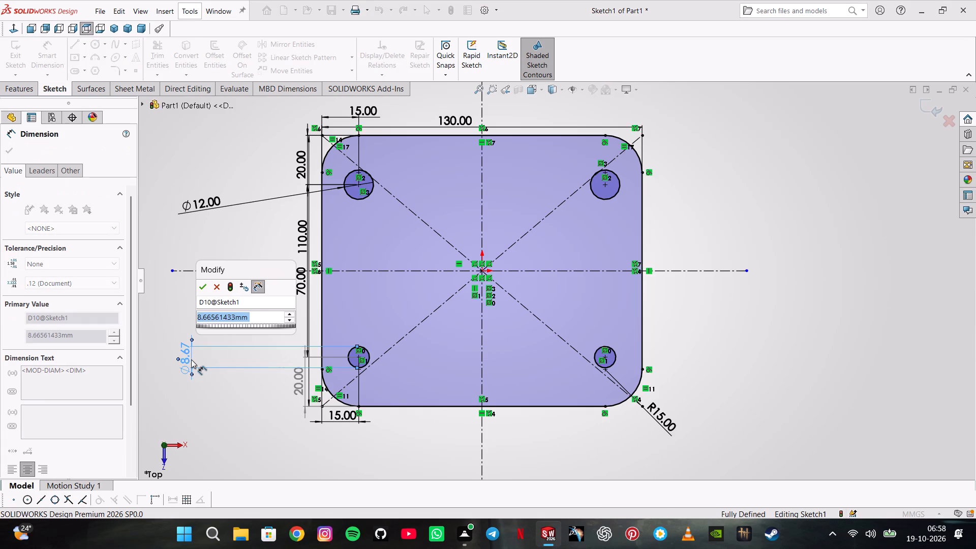
type("12")
key("Return")
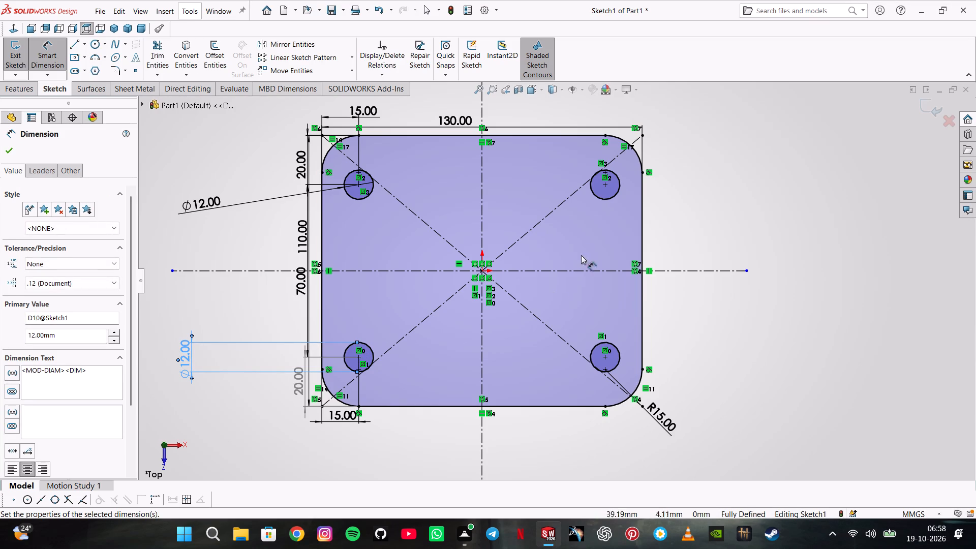
Add a driven diameter dimension to the mirrored upper-right hole circle.
left_click(594, 190)
left_click(746, 194)
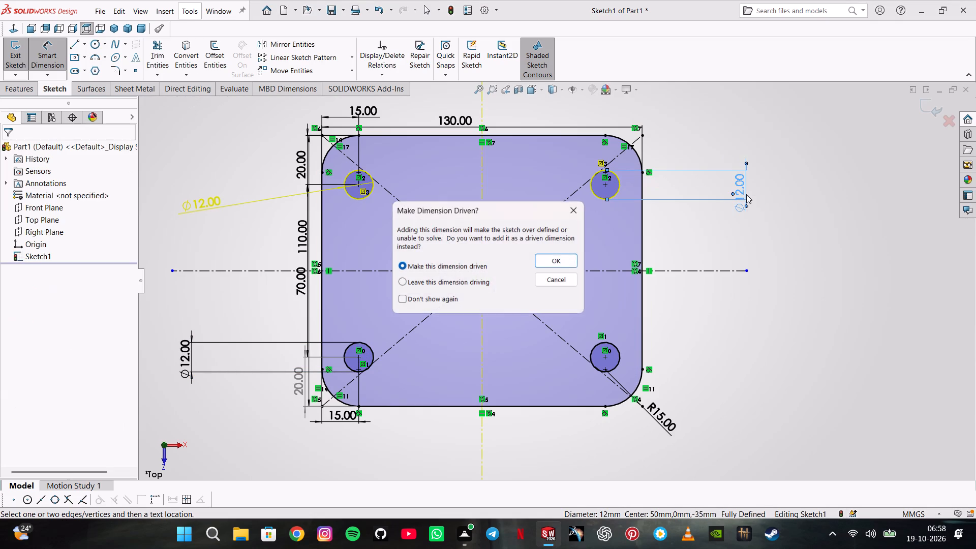
left_click(552, 264)
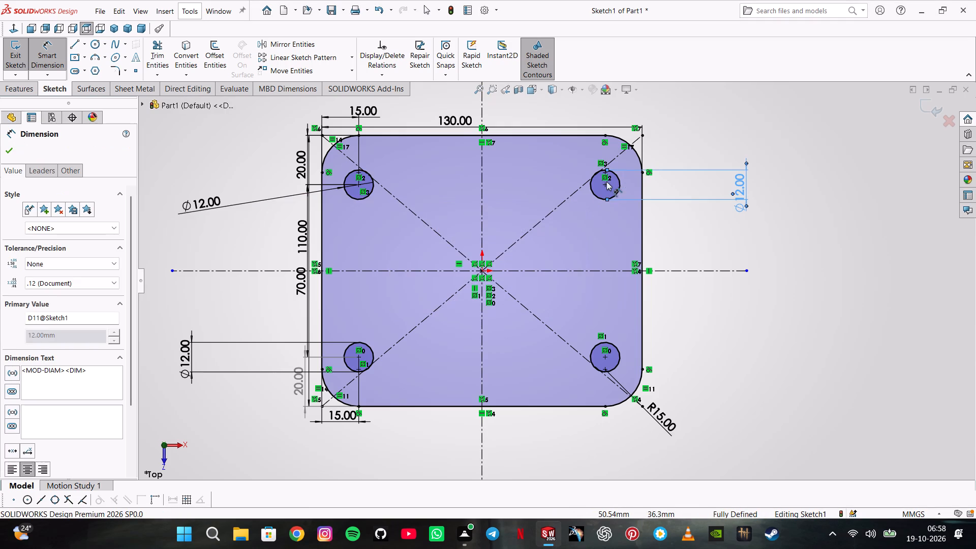
Add a driven vertical dimension between the rectangle's top edge and the upper-right circle's centre.
left_click(605, 183)
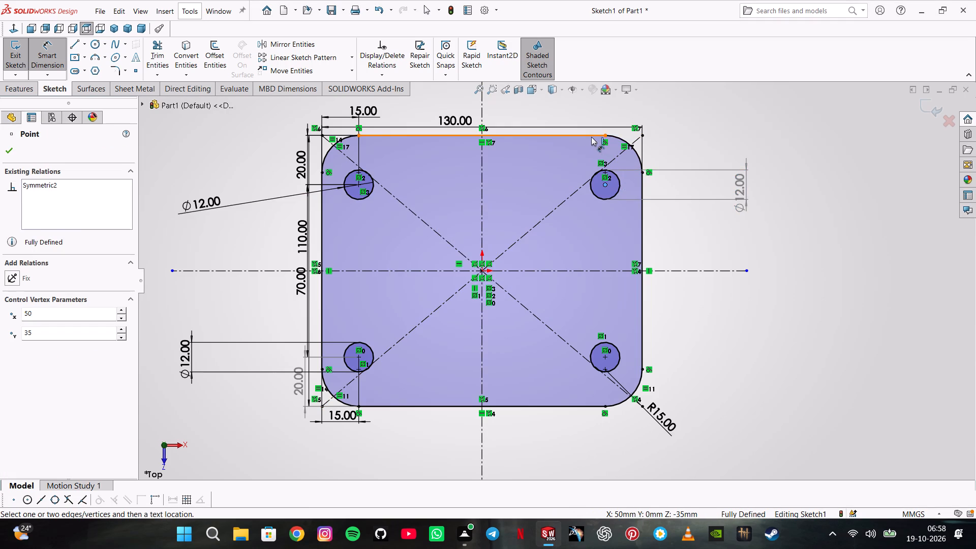
left_click(591, 137)
left_click(693, 156)
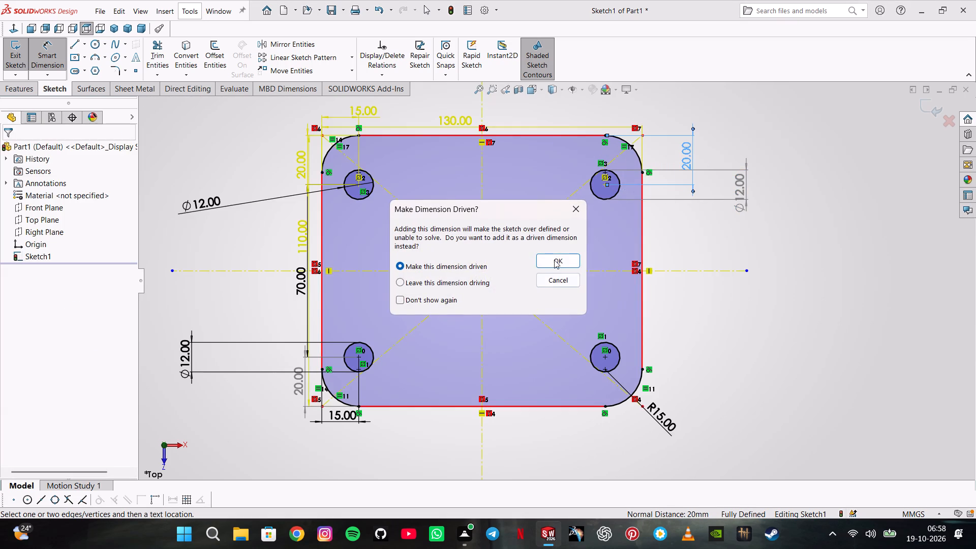
left_click(556, 259)
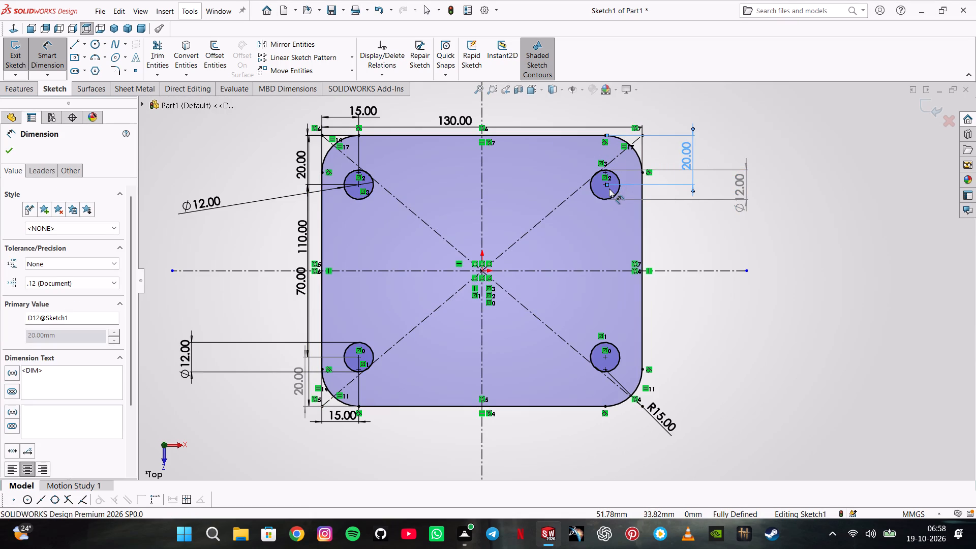
Add a driven vertical dimension between the centres of the two mirrored circles near the right edge.
left_click(606, 188)
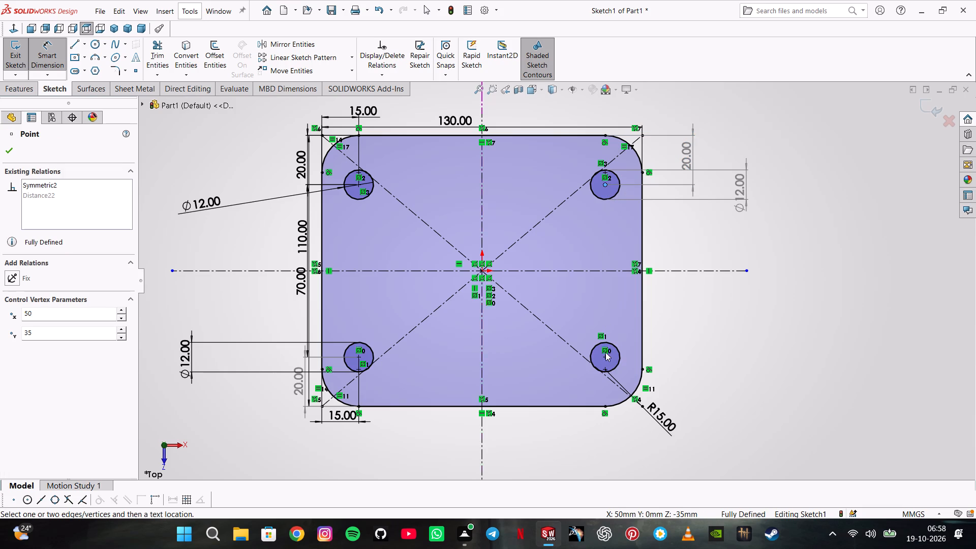
left_click(606, 360)
left_click(674, 315)
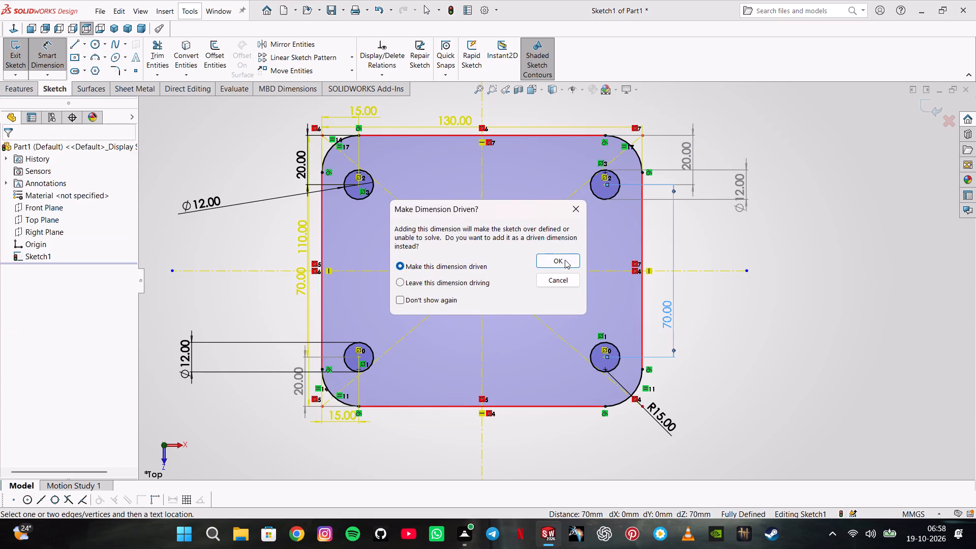
left_click(559, 256)
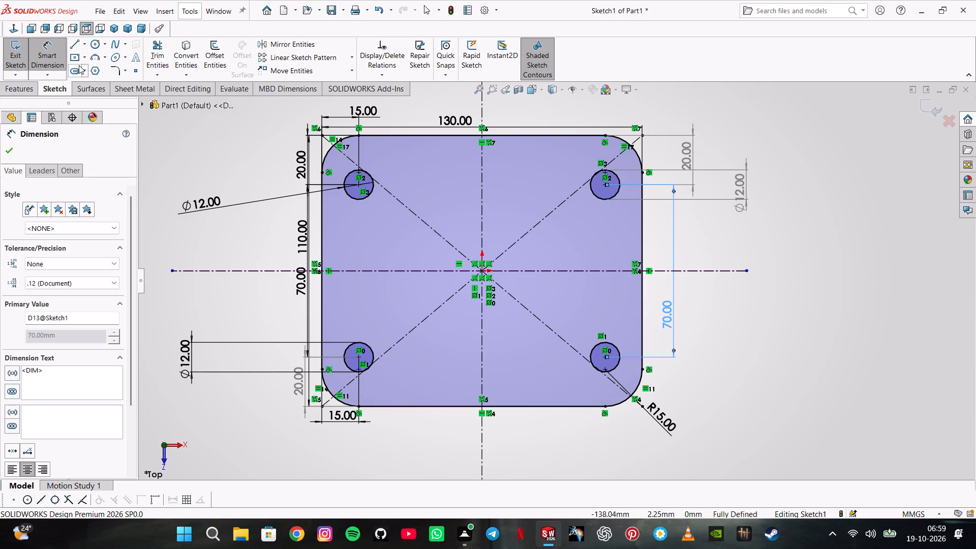
Extrude the plate sketch as a blind boss 15 mm deep from the sketch plane.
left_click(33, 87)
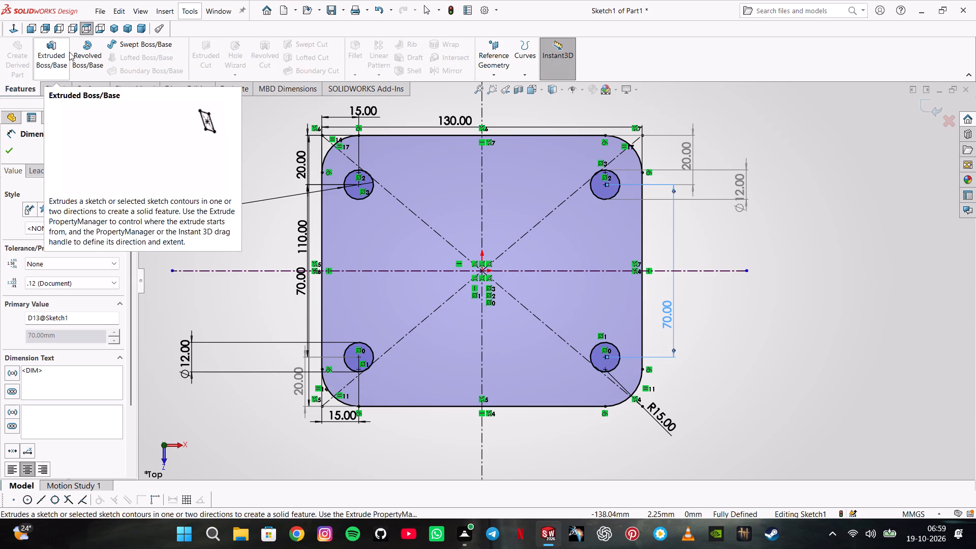
left_click(41, 64)
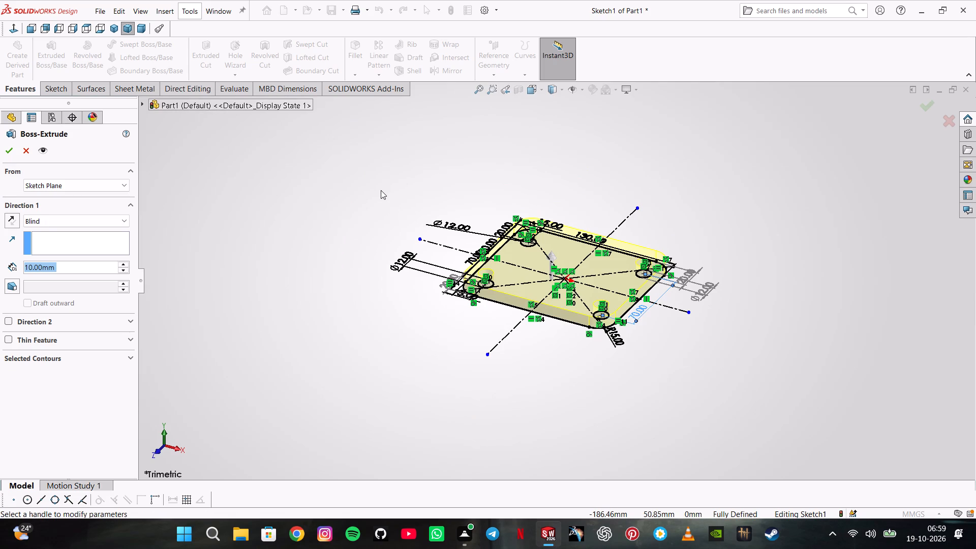
type("15")
key("Return")
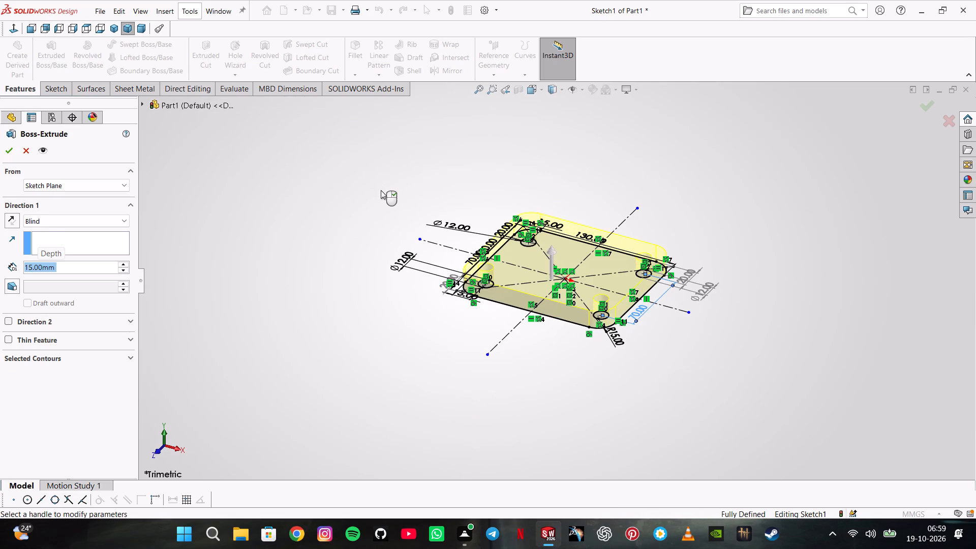
left_click(9, 152)
left_click(735, 280)
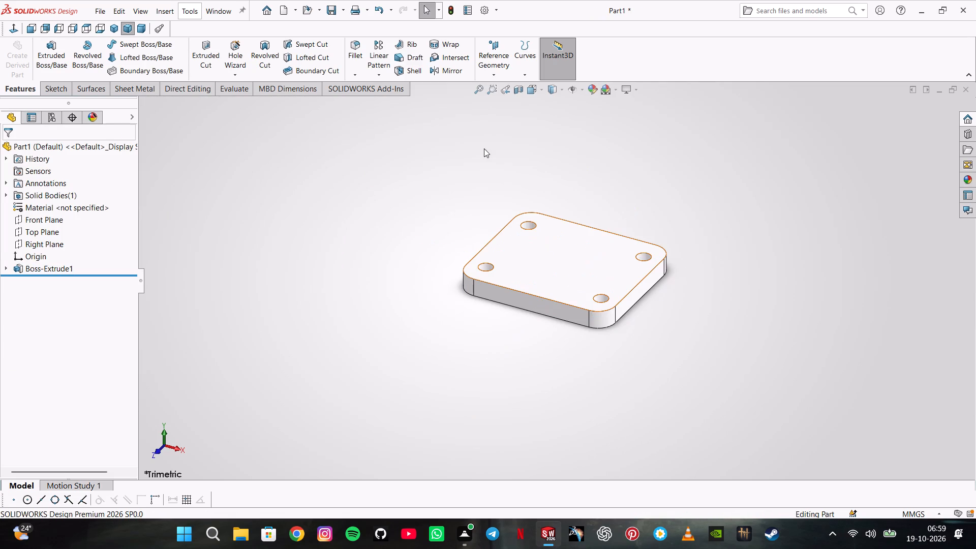
Apply the Warehouse scene to the part's display.
left_click(614, 89)
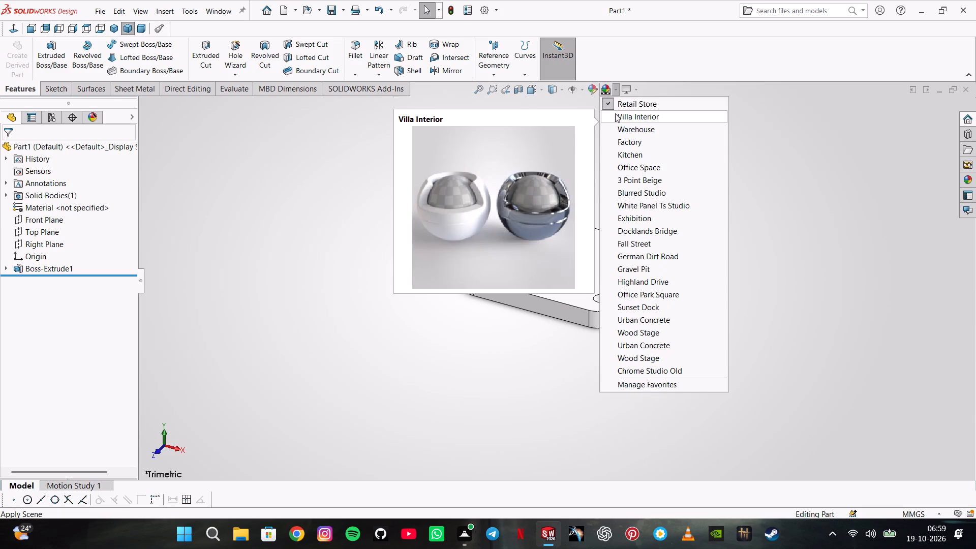
left_click(623, 127)
Start a reference plane with the Top Plane as its first reference.
scroll(570, 201, "down", 4)
scroll(403, 289, "up", 5)
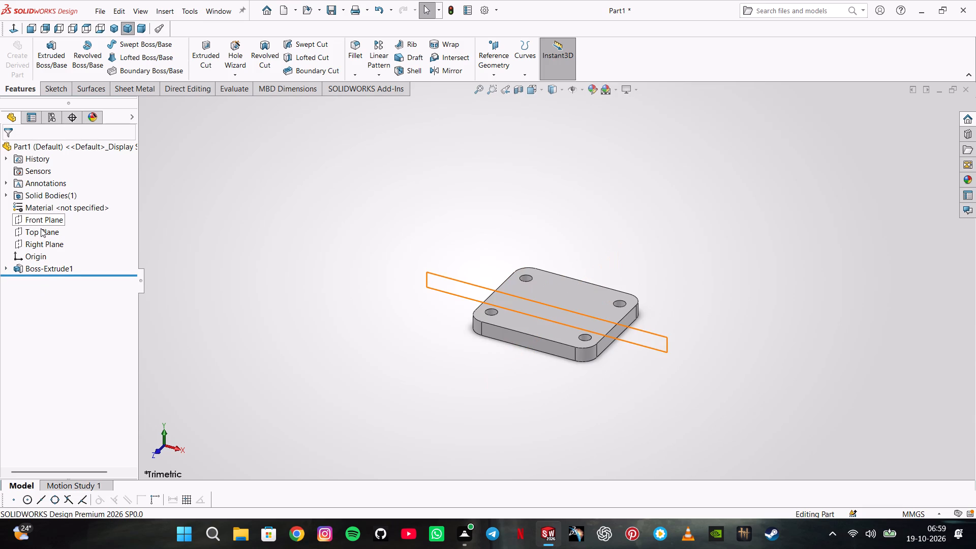
left_click(486, 80)
left_click(505, 89)
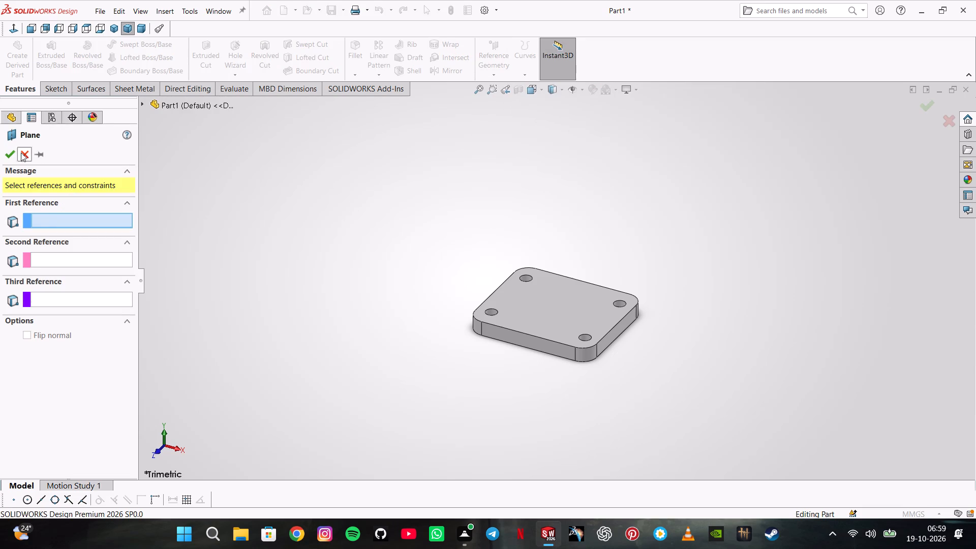
left_click(142, 106)
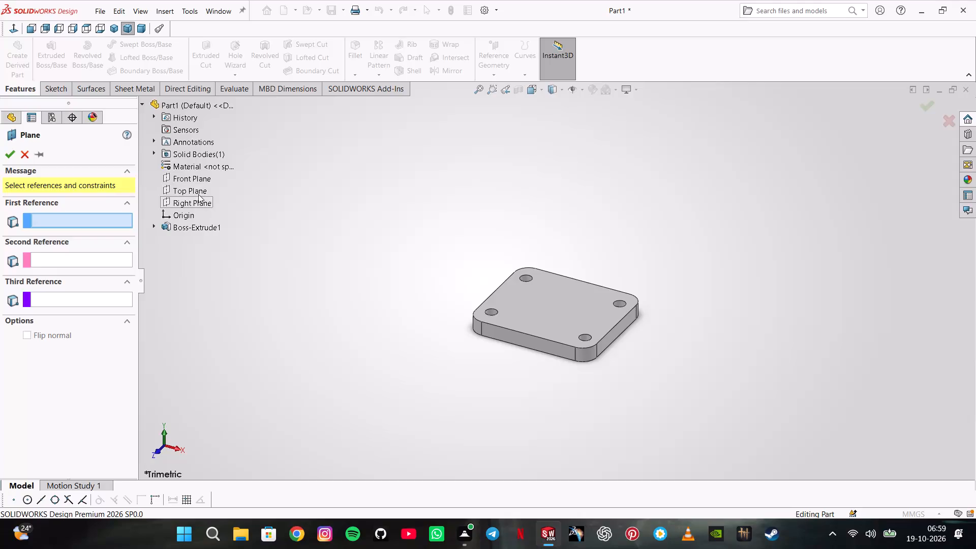
left_click(199, 192)
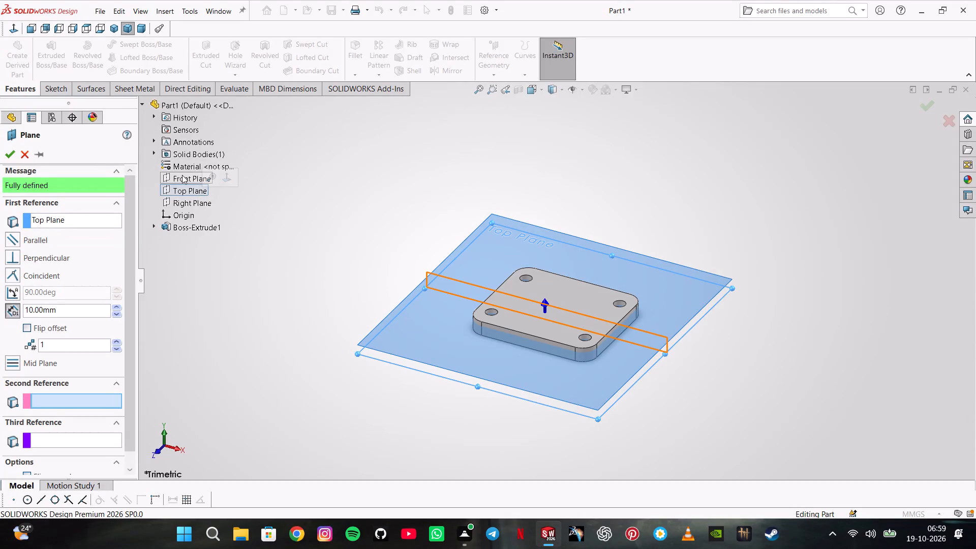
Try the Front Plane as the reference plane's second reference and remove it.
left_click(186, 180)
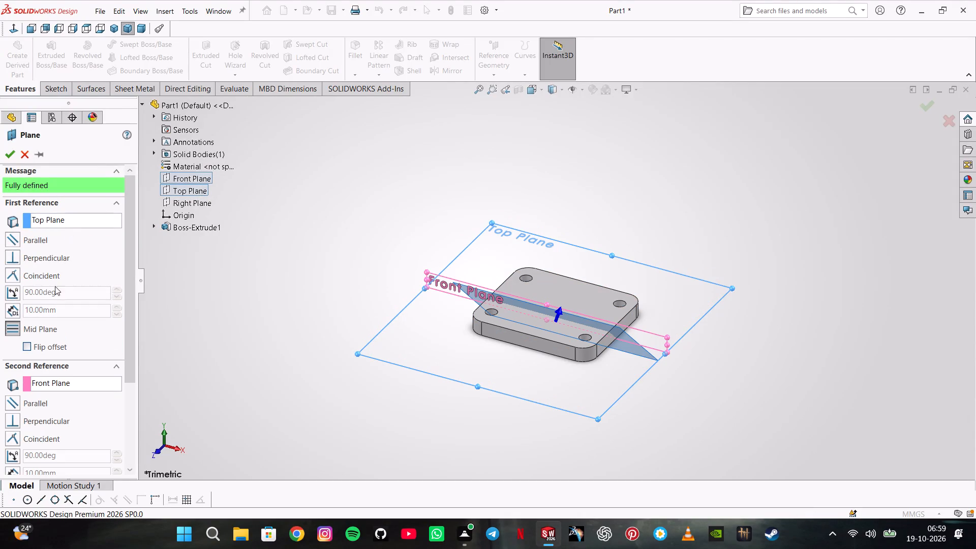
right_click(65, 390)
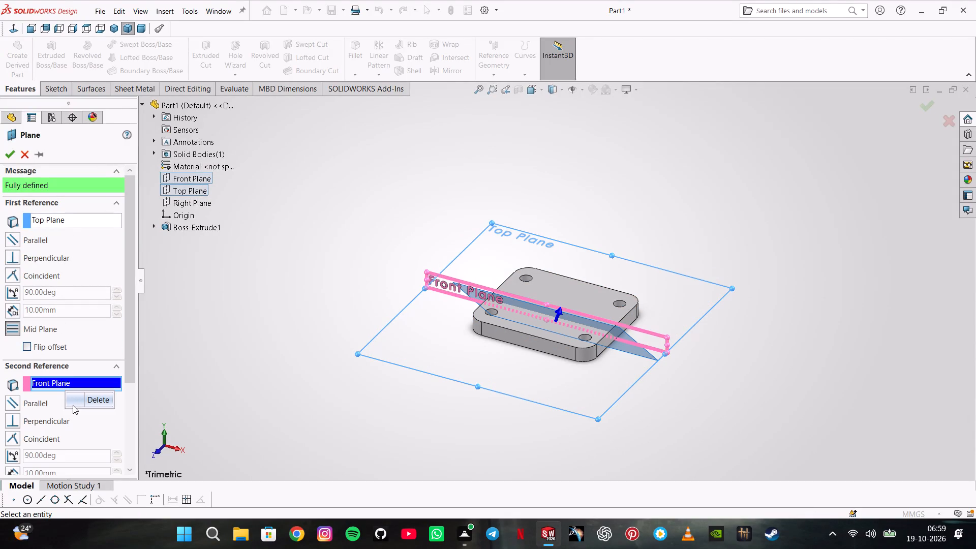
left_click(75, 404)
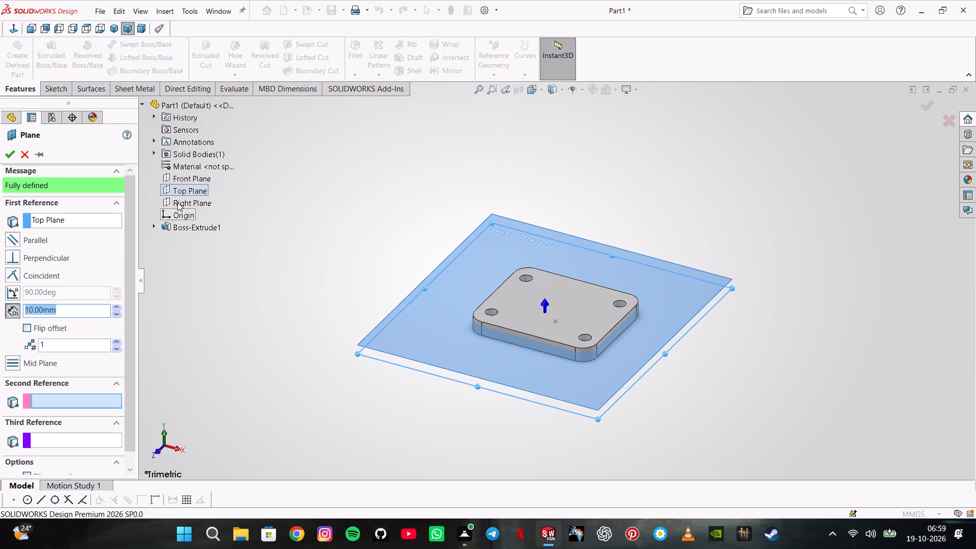
Add the Right Plane as the second reference for a mid plane and turn on the first reference's flip offset.
left_click(177, 202)
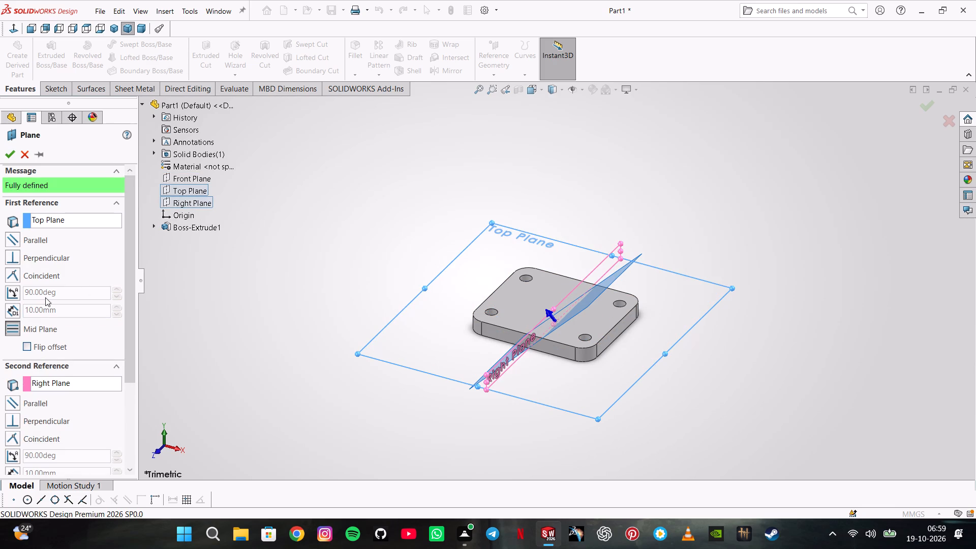
left_click(29, 348)
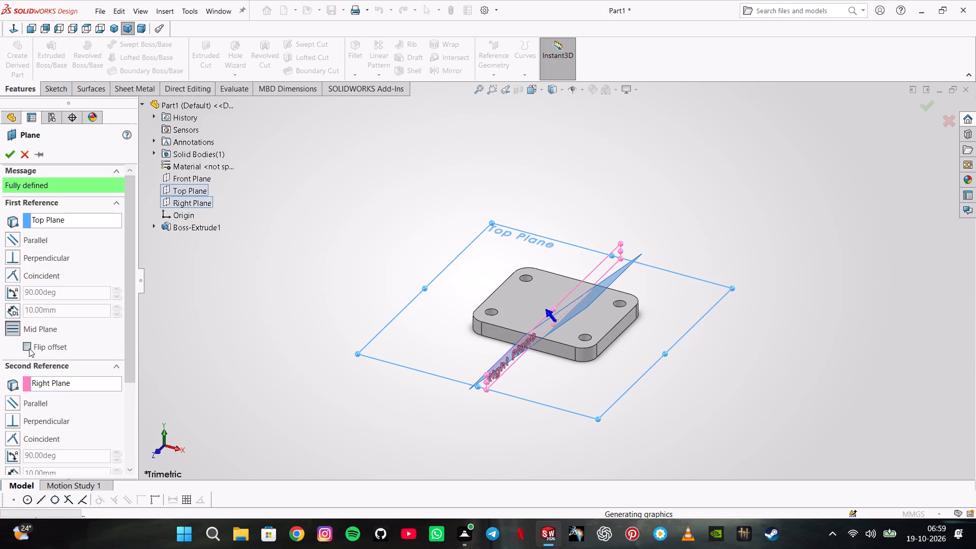
Examine the mid-plane preview against the plate and the Top and Right Planes from several angles.
middle_click_drag(409, 229, 468, 263)
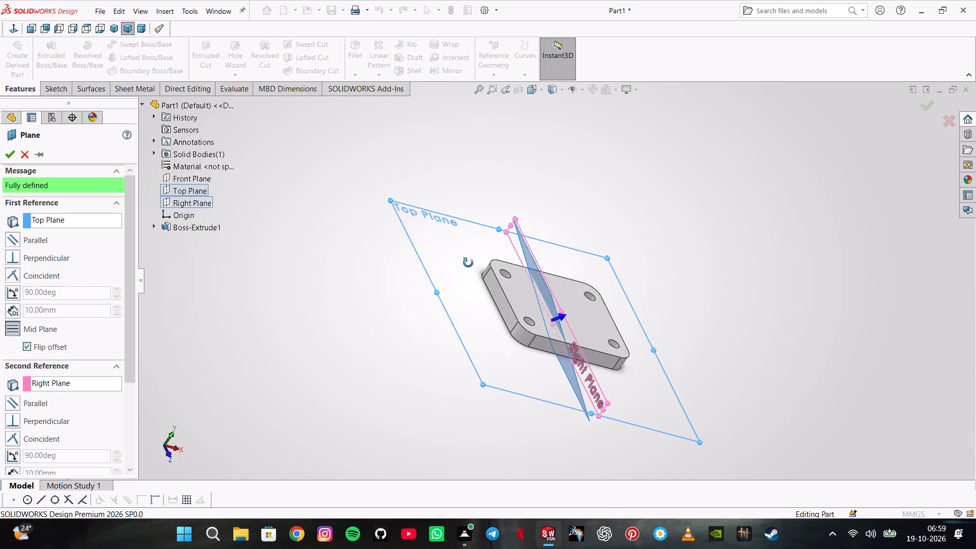
middle_click_drag(468, 263, 465, 268)
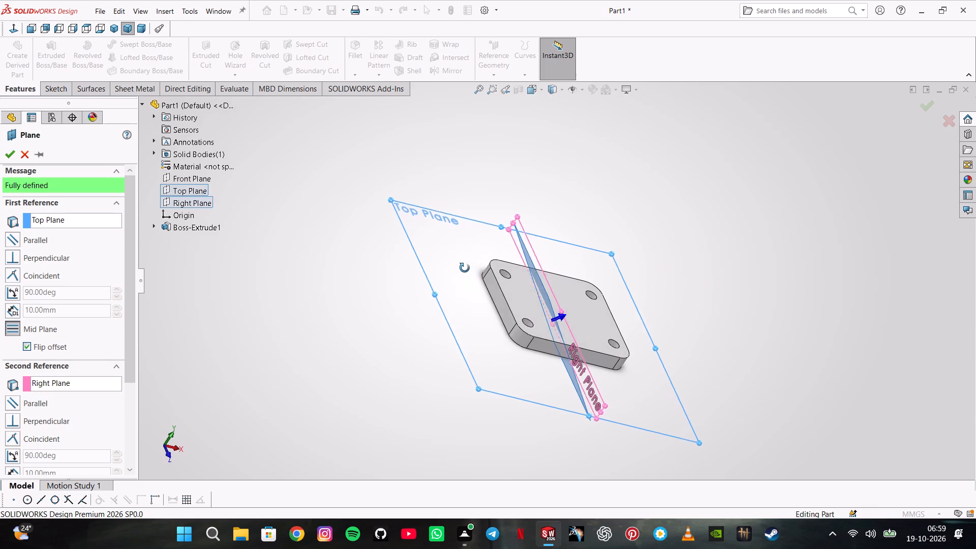
middle_click_drag(465, 268, 459, 271)
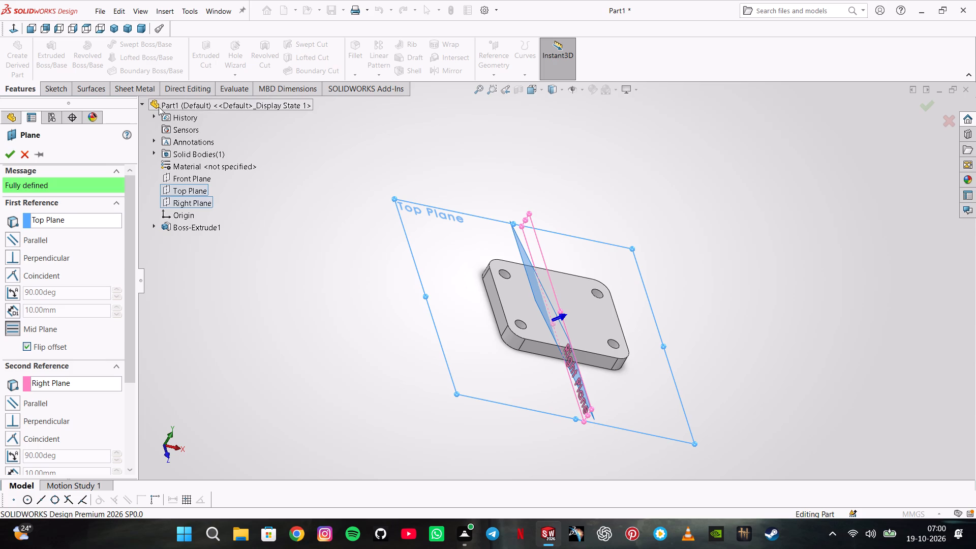
middle_click_drag(578, 284, 528, 210)
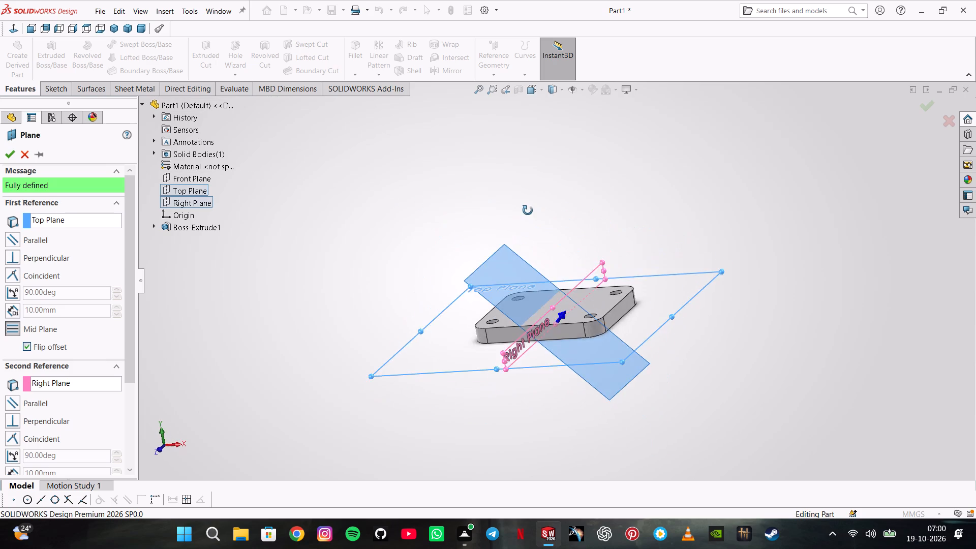
middle_click_drag(528, 210, 529, 243)
scroll(522, 224, "down", 5)
middle_click_drag(589, 339, 612, 278)
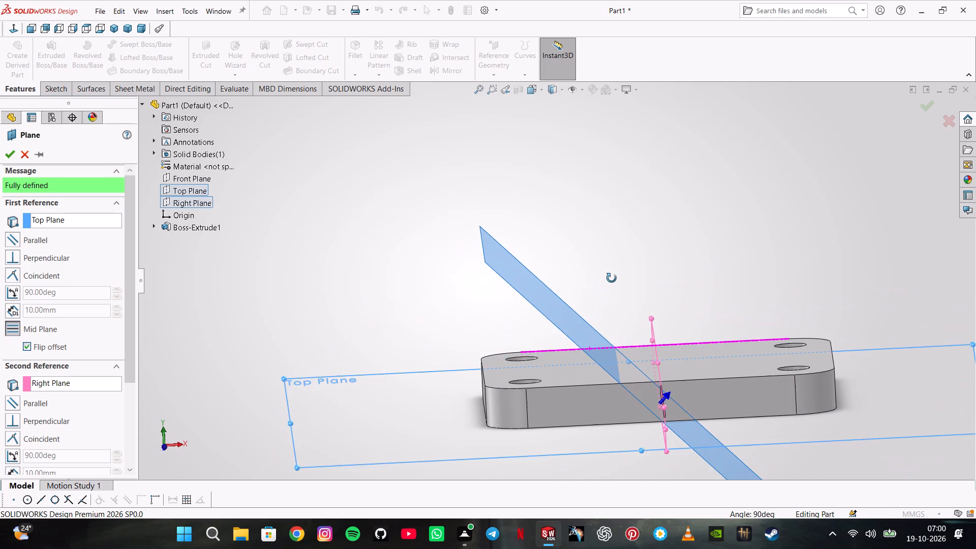
middle_click_drag(612, 278, 600, 289)
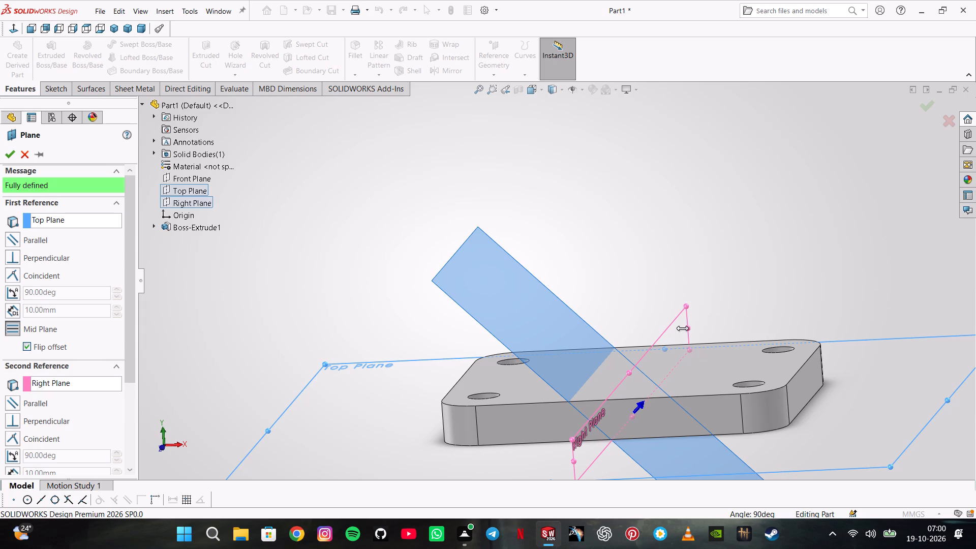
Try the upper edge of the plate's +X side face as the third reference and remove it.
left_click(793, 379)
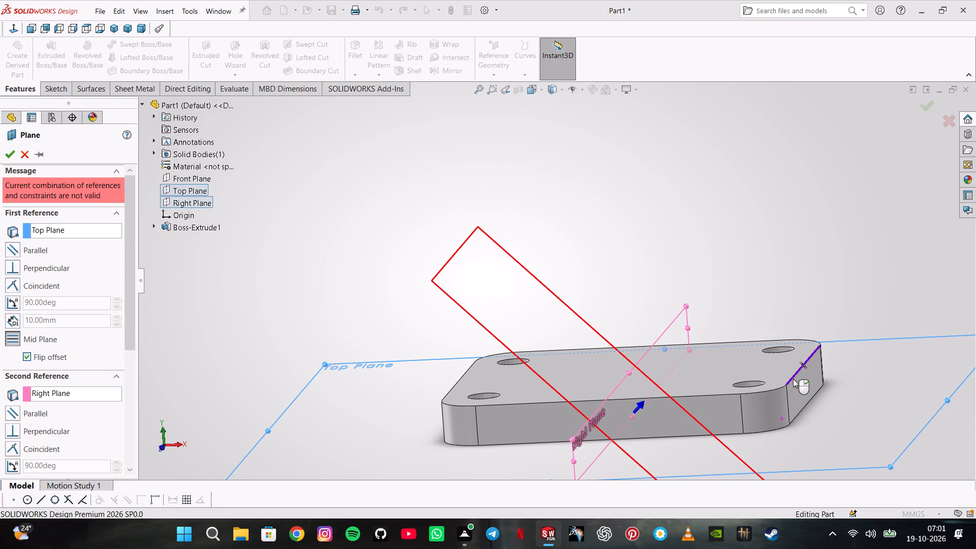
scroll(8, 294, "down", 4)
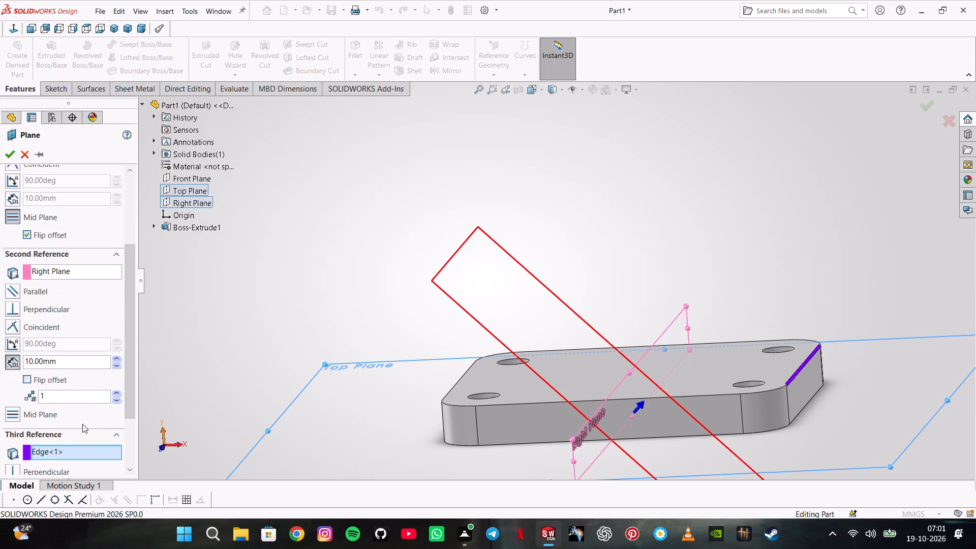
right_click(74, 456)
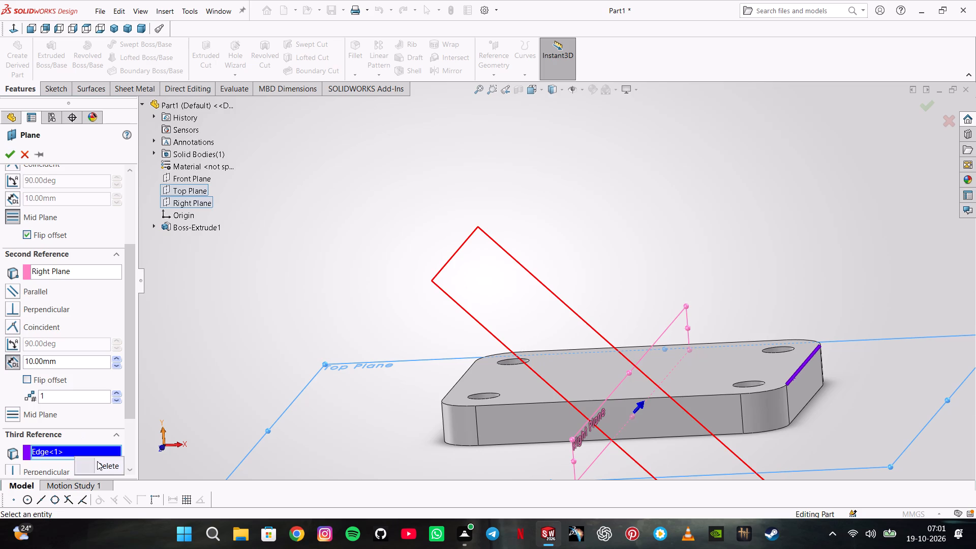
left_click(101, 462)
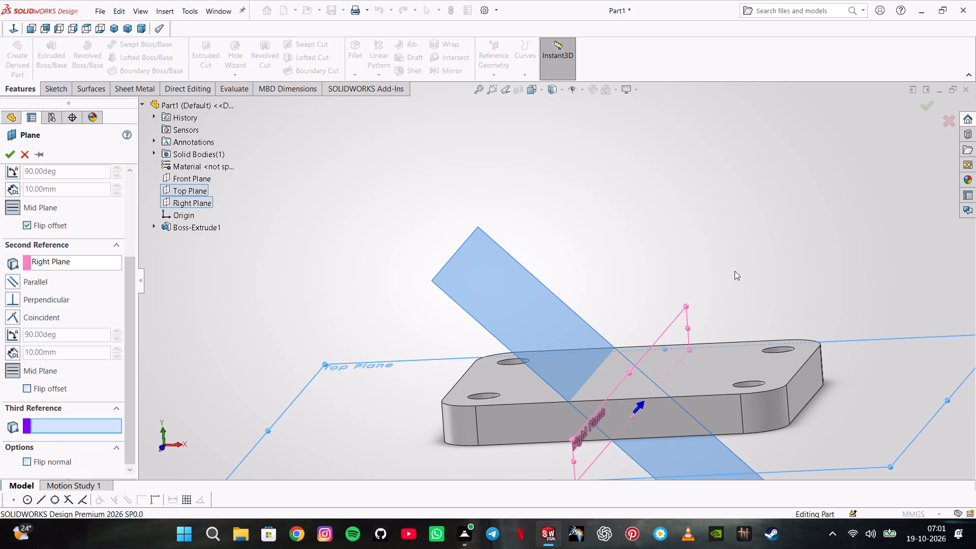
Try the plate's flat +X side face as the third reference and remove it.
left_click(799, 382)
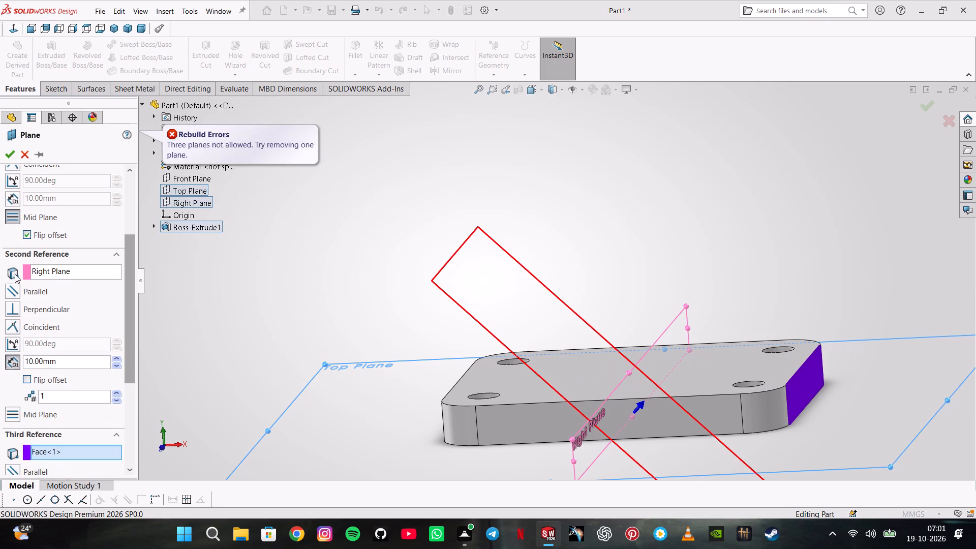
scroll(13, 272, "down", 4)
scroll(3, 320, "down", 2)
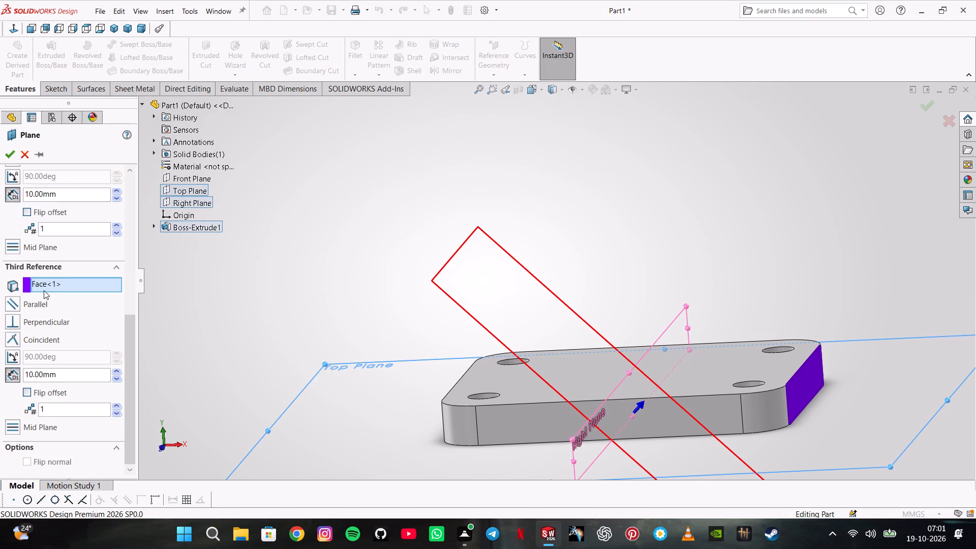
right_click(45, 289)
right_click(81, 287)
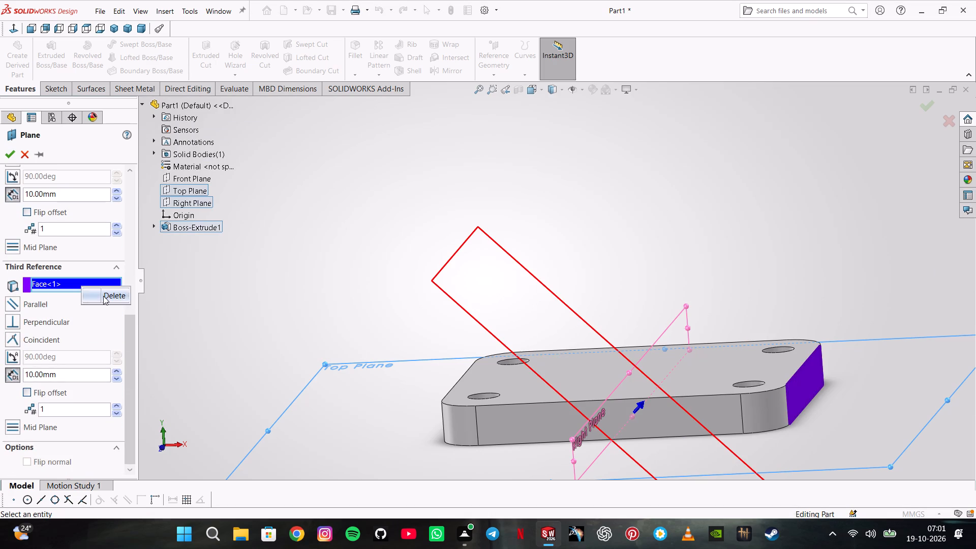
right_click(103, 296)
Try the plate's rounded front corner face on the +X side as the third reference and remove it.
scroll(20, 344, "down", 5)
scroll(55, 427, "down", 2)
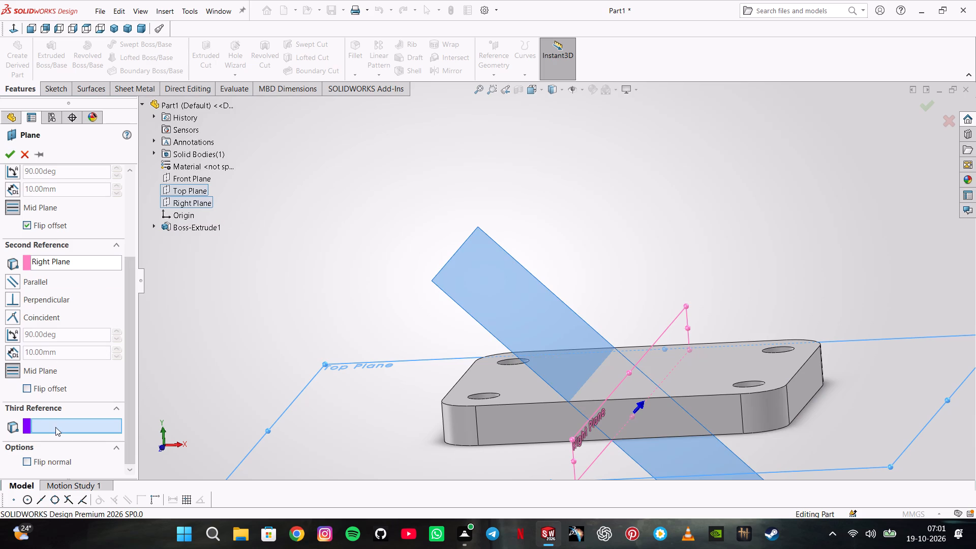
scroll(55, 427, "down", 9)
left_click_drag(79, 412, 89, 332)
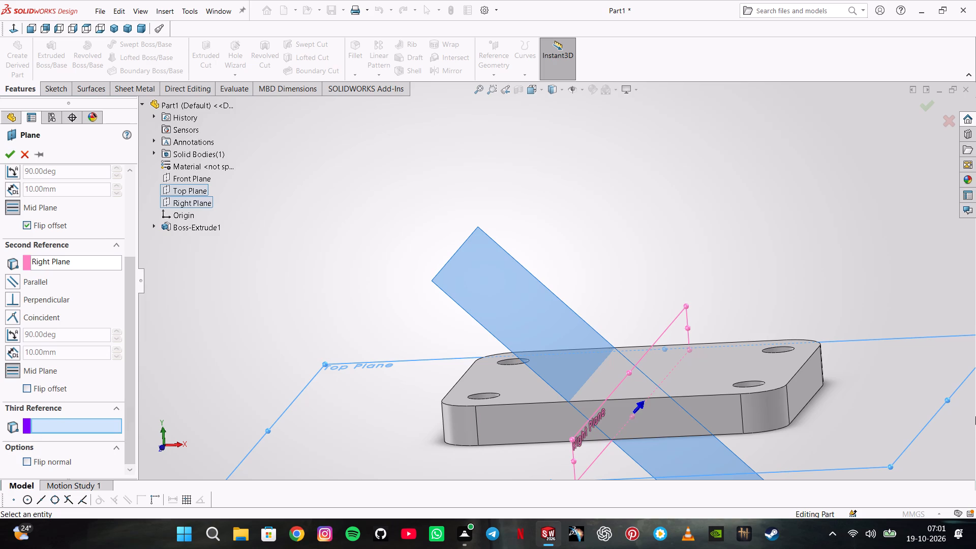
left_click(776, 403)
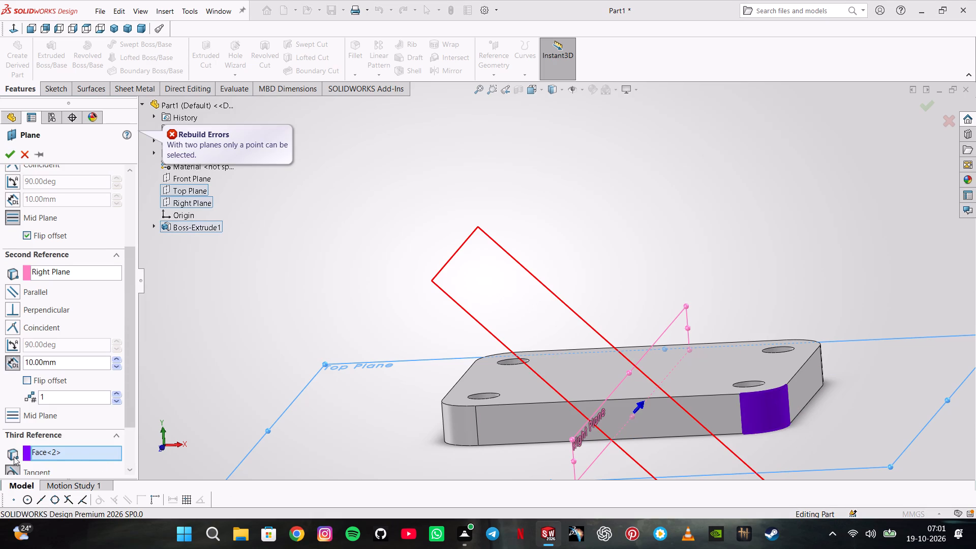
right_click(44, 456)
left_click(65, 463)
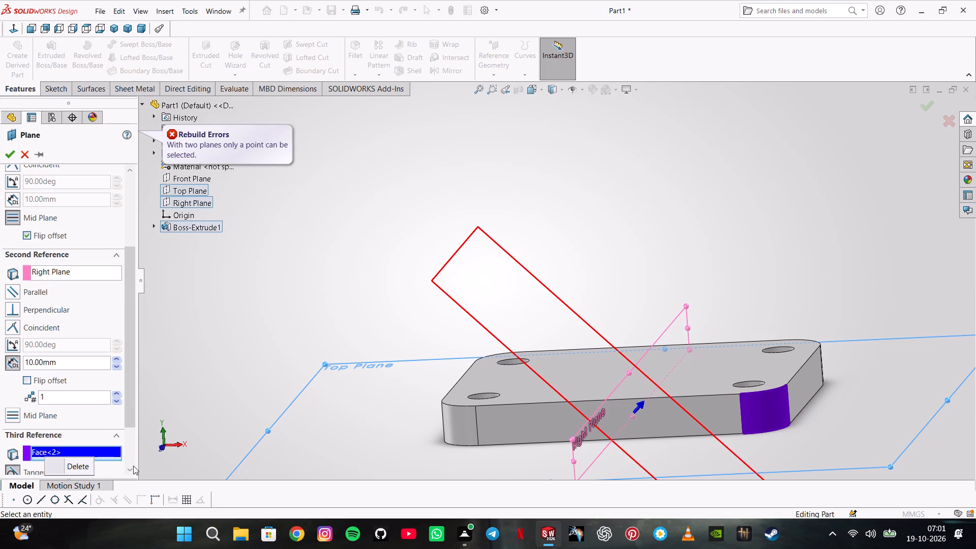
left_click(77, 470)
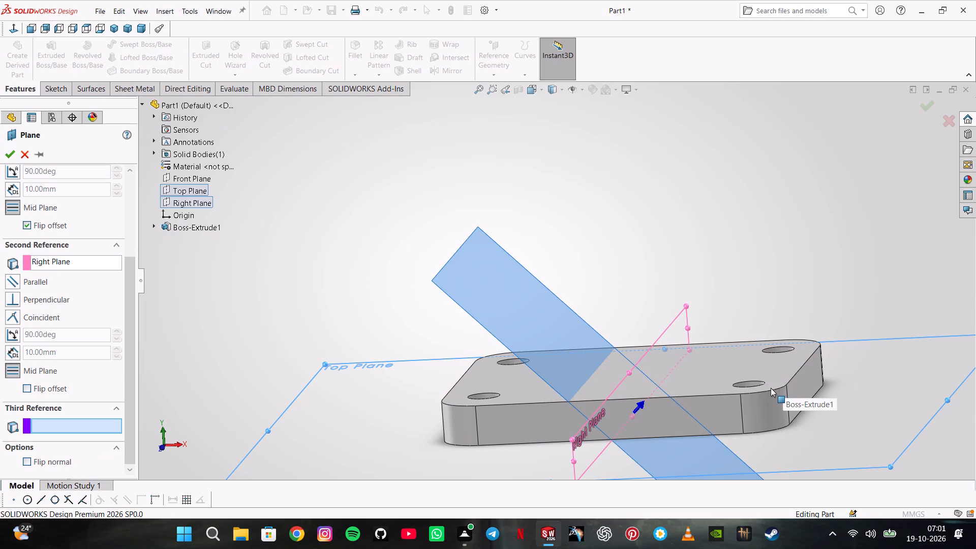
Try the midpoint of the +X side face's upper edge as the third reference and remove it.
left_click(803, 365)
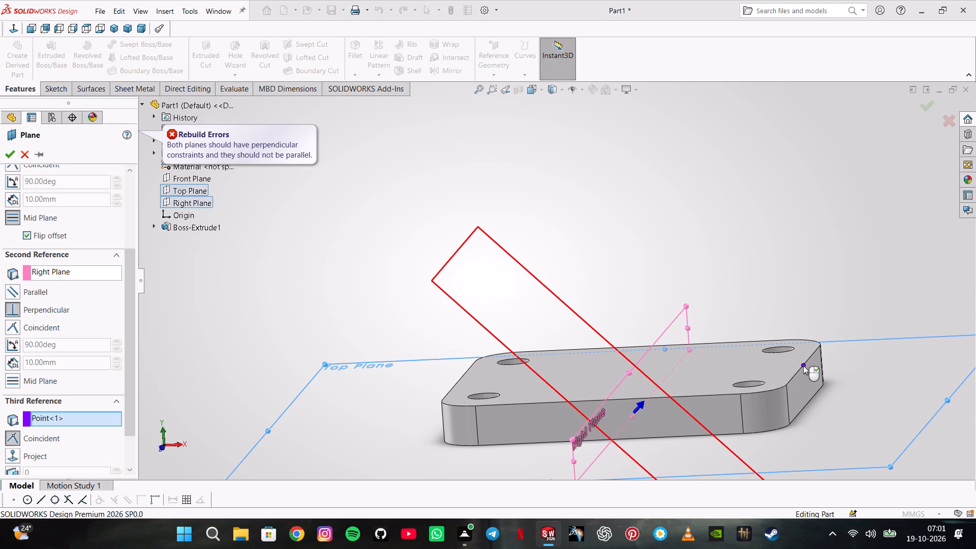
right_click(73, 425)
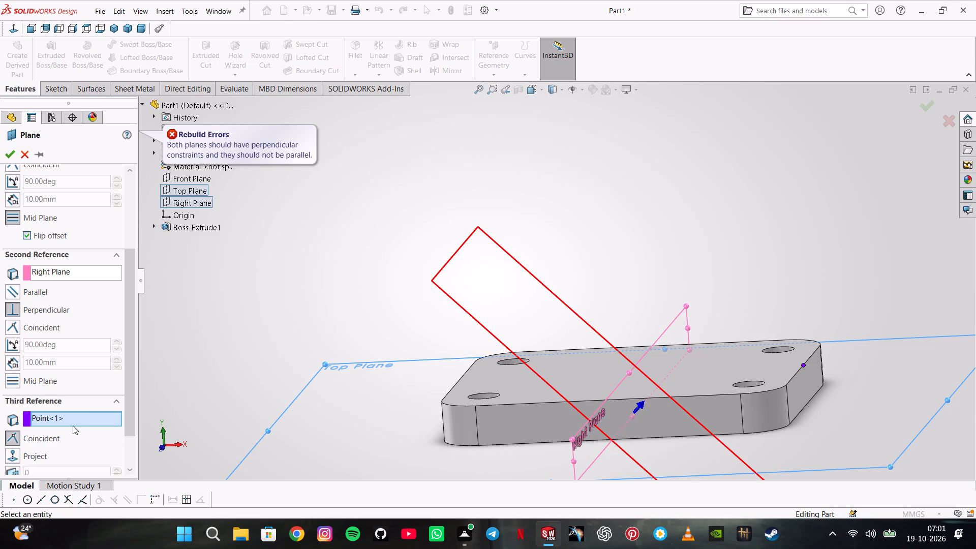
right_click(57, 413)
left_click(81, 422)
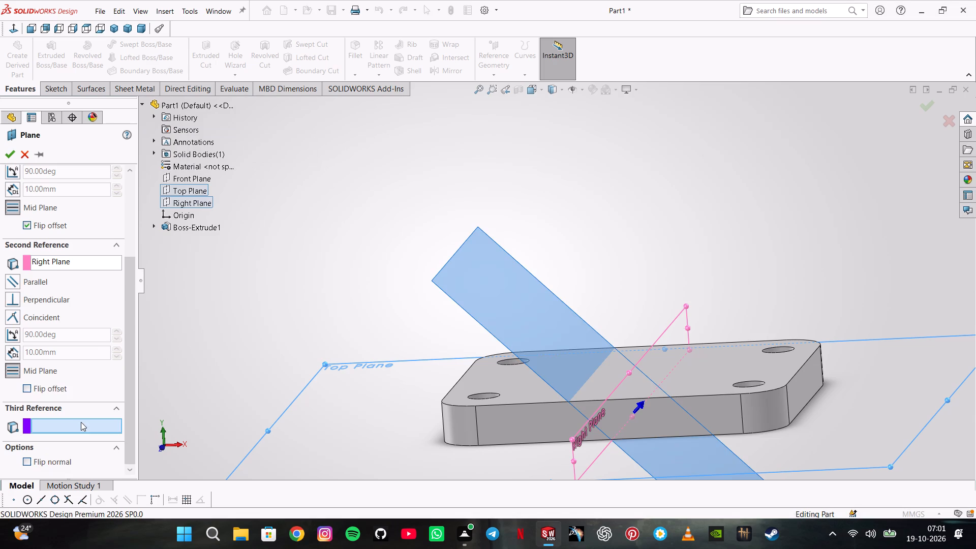
Create the flipped mid plane from the Top Plane and Right Plane without a third reference.
scroll(46, 241, "up", 2)
left_click(5, 158)
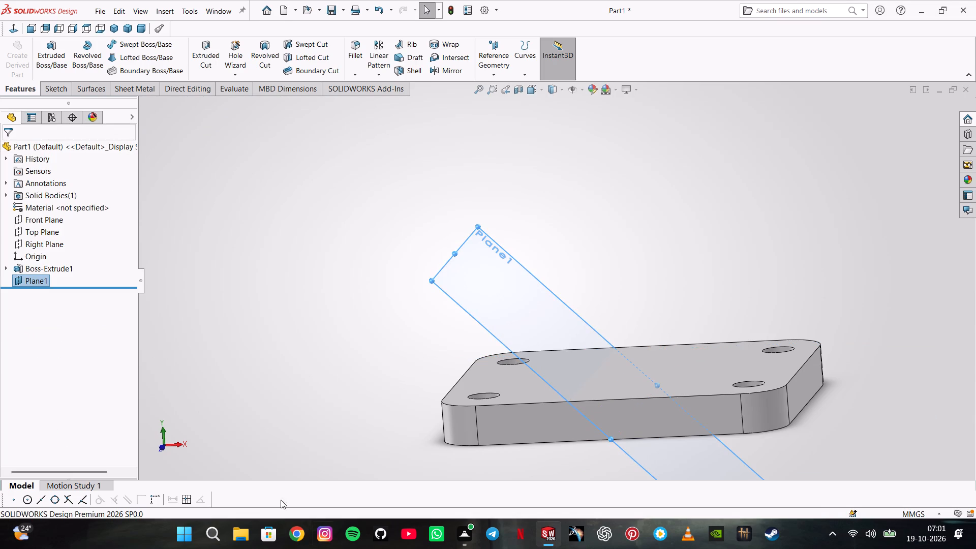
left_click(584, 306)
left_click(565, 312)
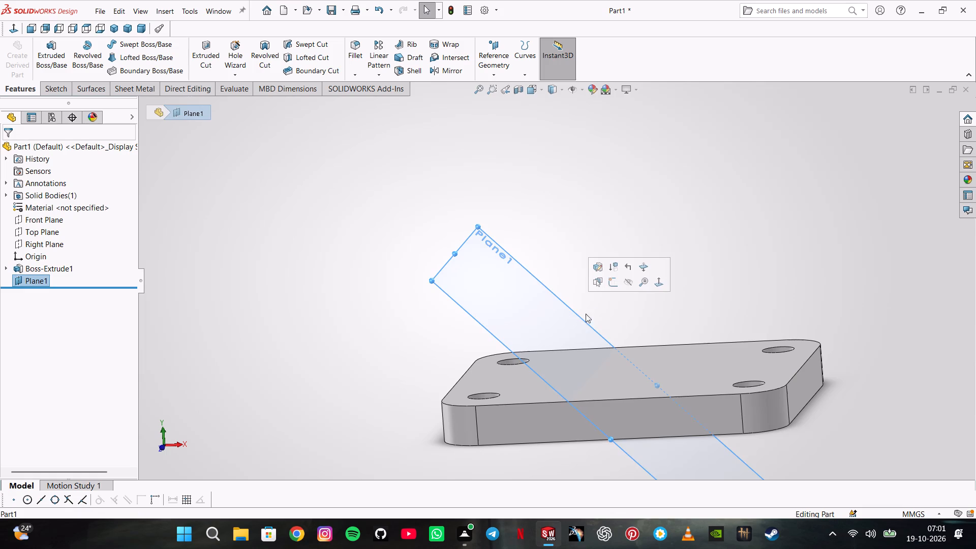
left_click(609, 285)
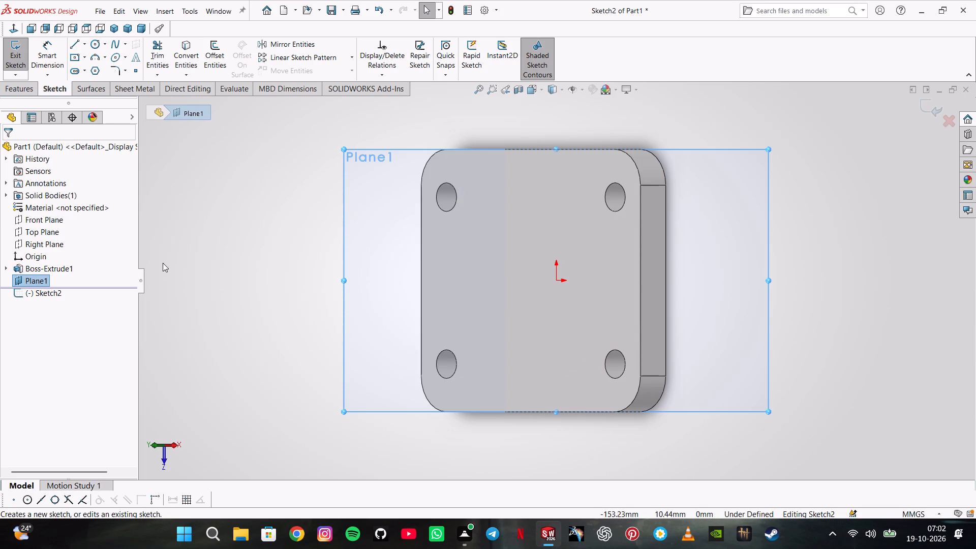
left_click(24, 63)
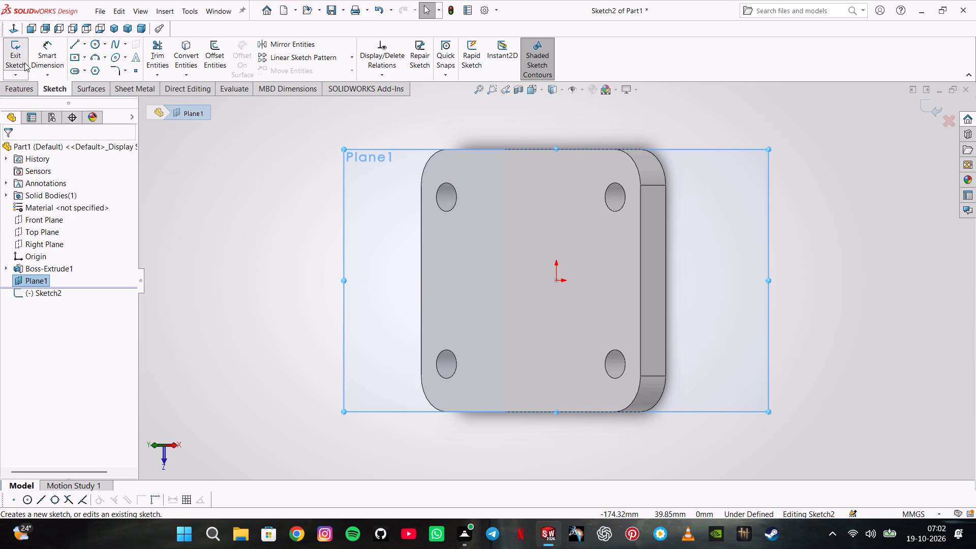
Delete the mid plane made from the Top Plane and Right Plane.
right_click(25, 278)
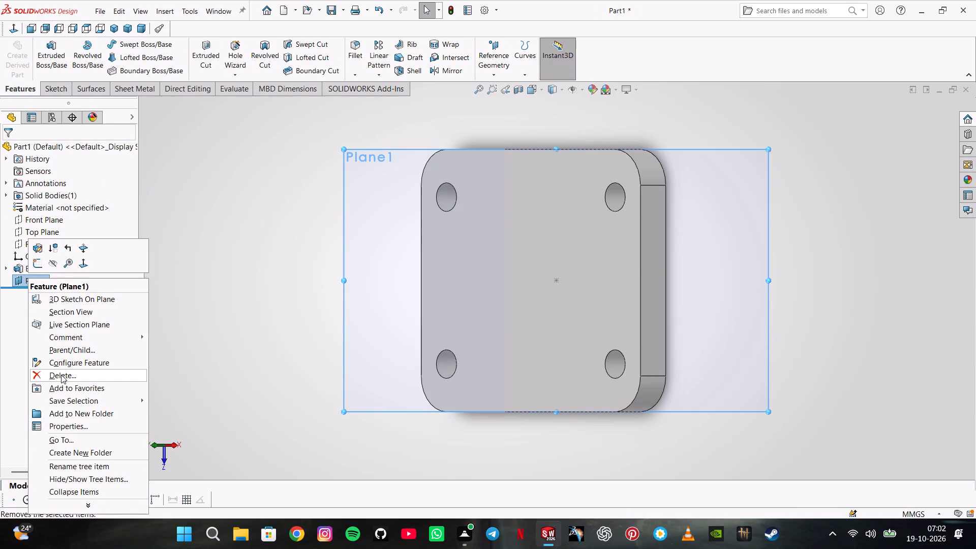
left_click(63, 374)
left_click(570, 195)
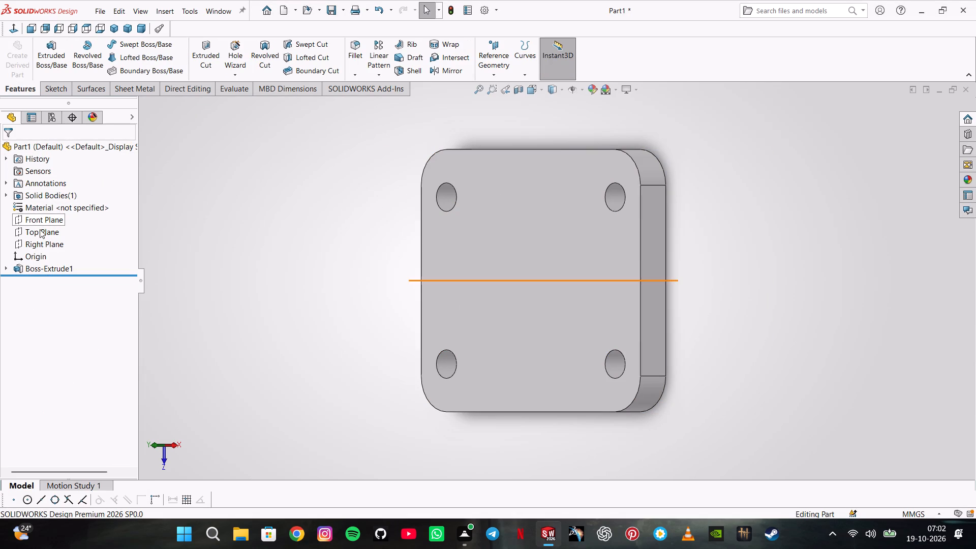
On the Front Plane, sketch a slanted line about 92 mm long rising toward -X from the plate's upper +X corner.
left_click(41, 230)
left_click(18, 221)
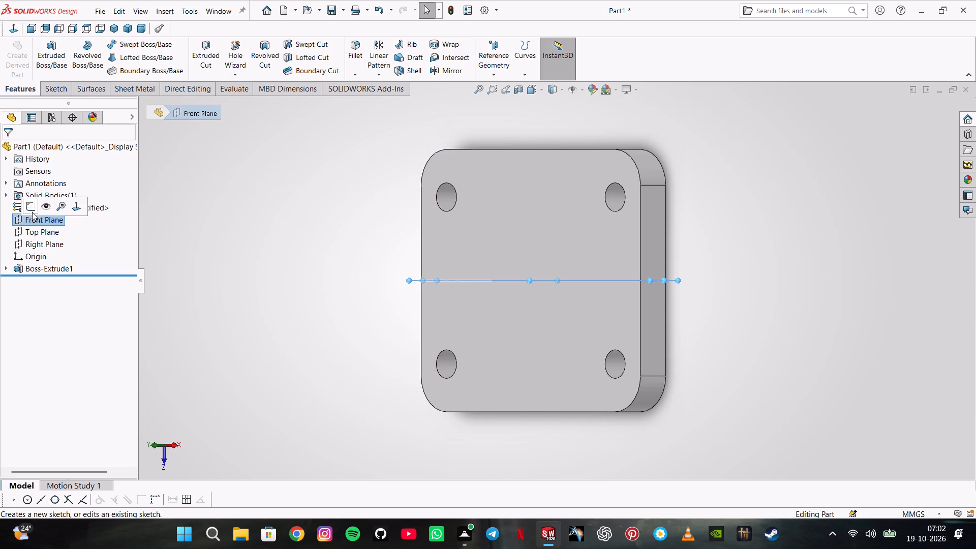
left_click(28, 206)
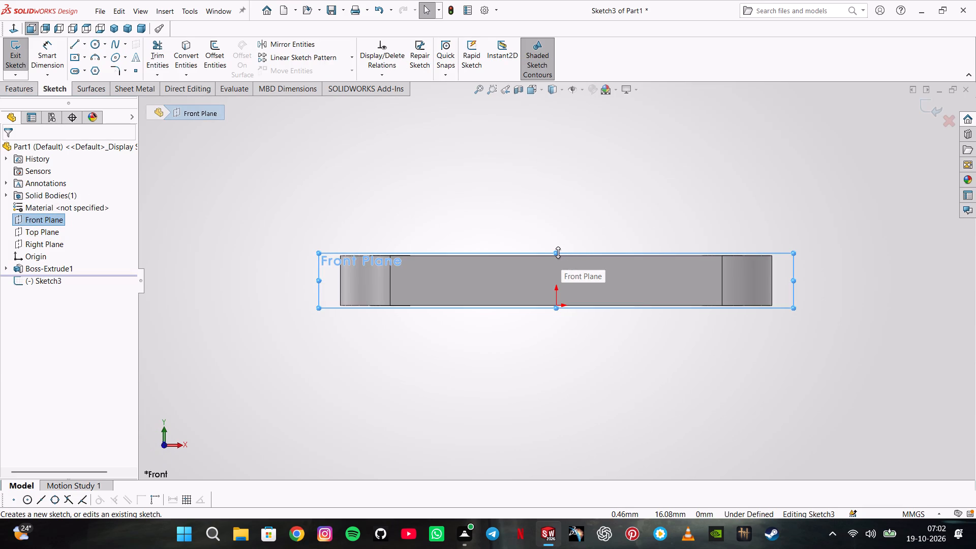
left_click_drag(558, 252, 598, 104)
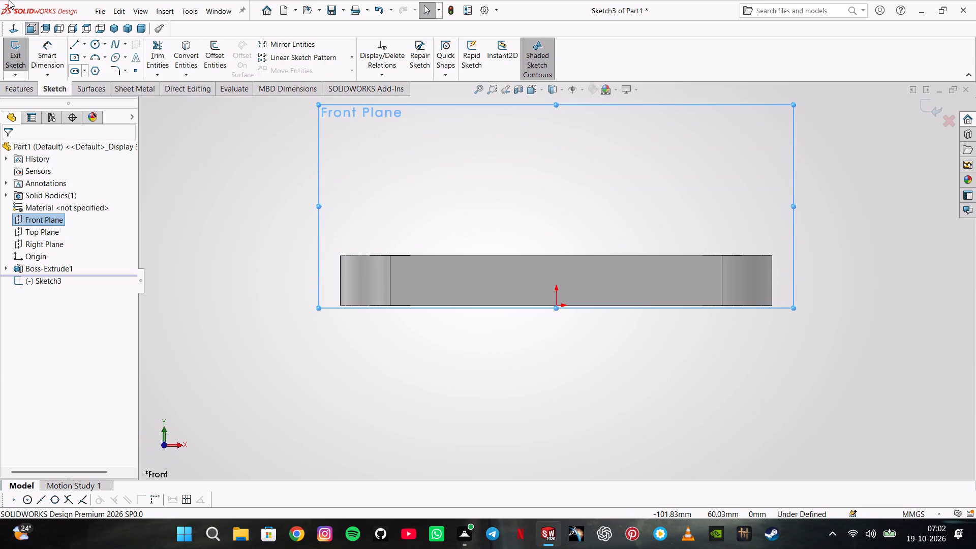
left_click(73, 42)
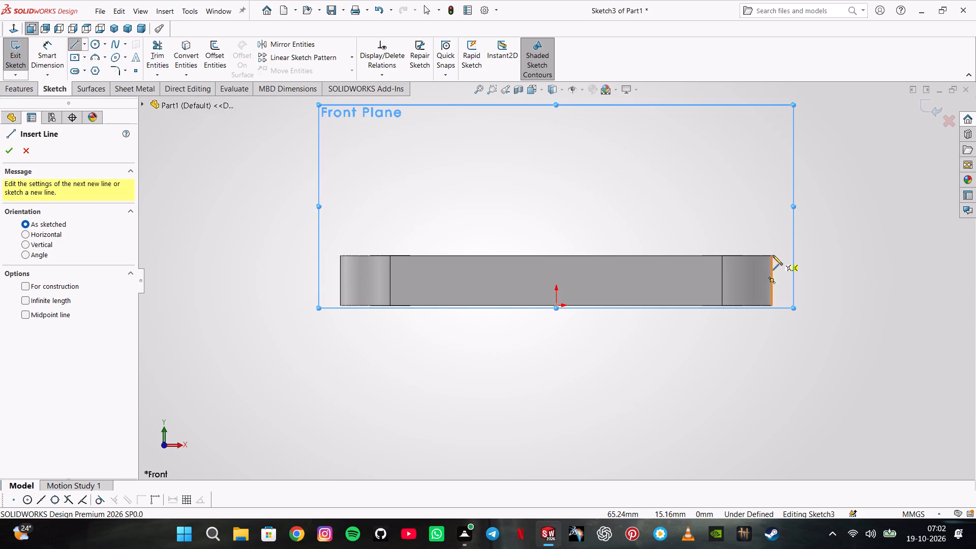
left_click(773, 255)
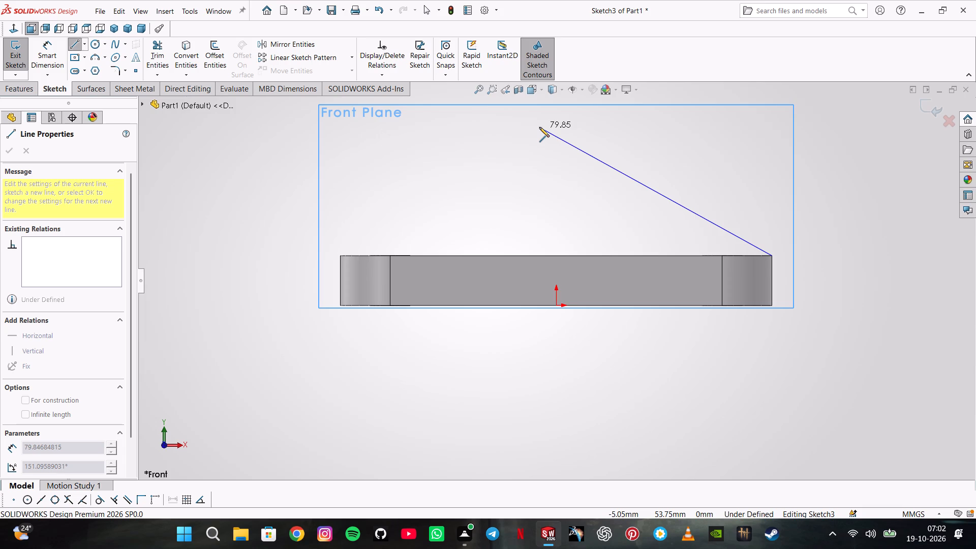
left_click(498, 118)
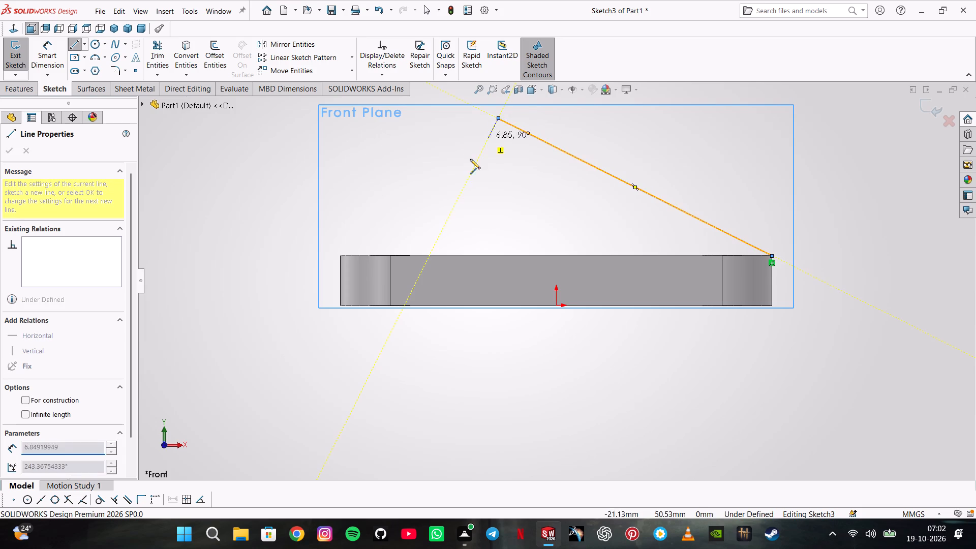
double_click(443, 119)
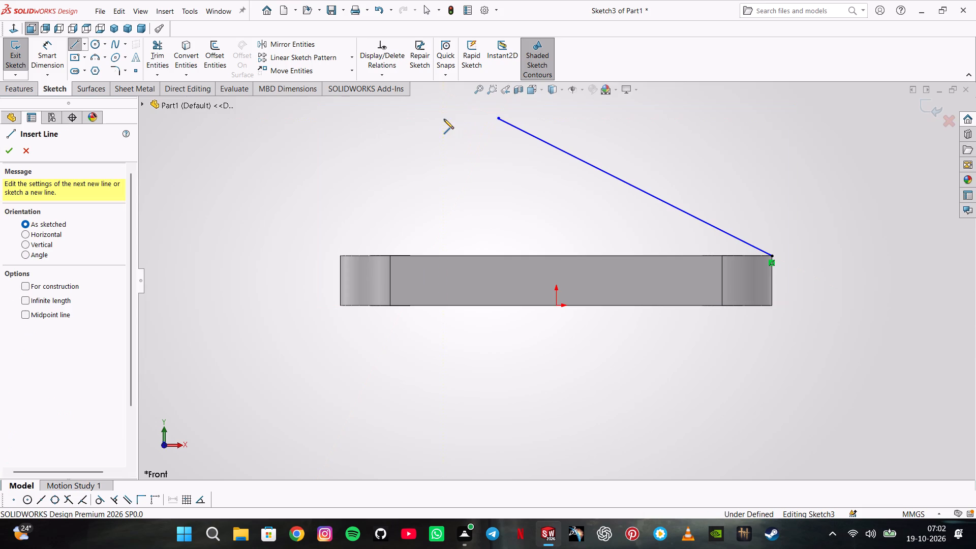
Sketch a horizontal line about 93 mm long above the plate, crossing the slanted line, and close the sketch.
left_click(436, 170)
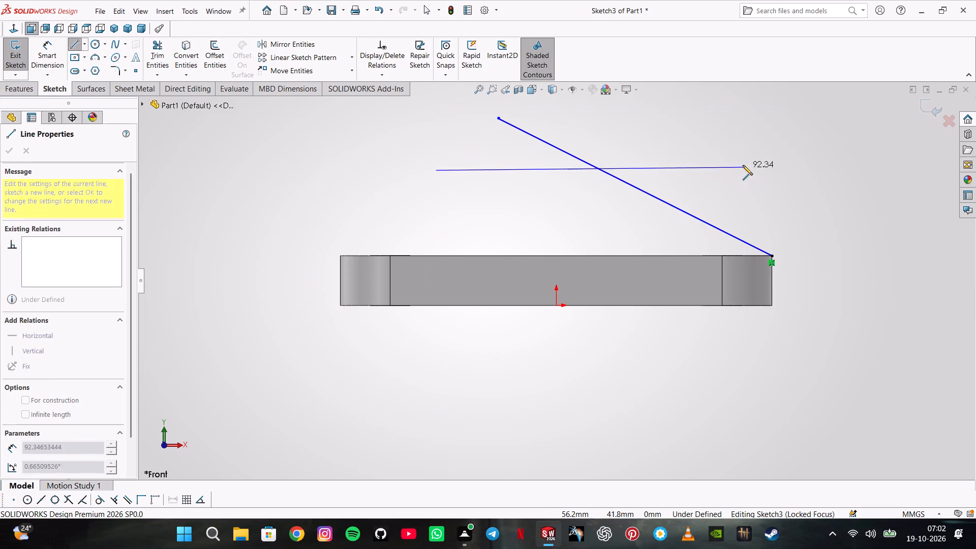
left_click(744, 172)
double_click(753, 155)
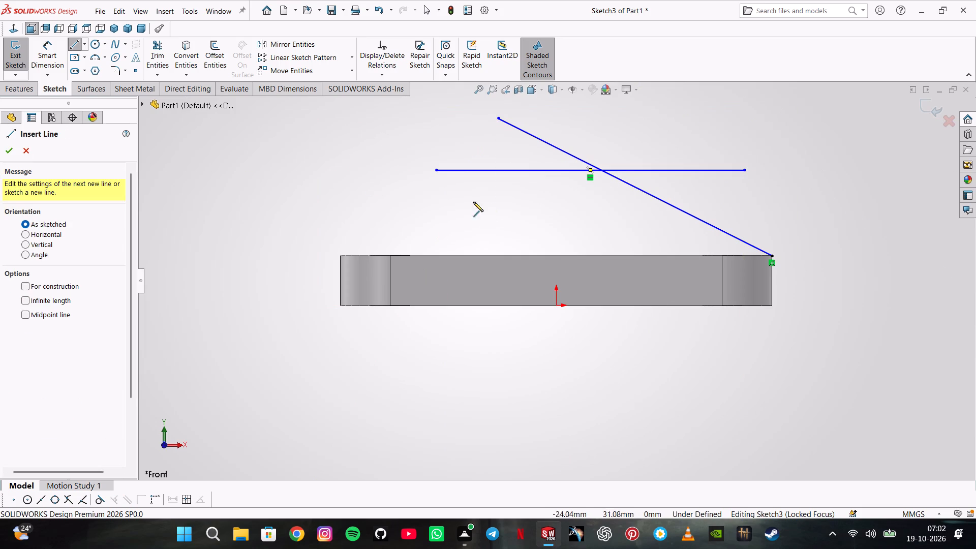
left_click(5, 54)
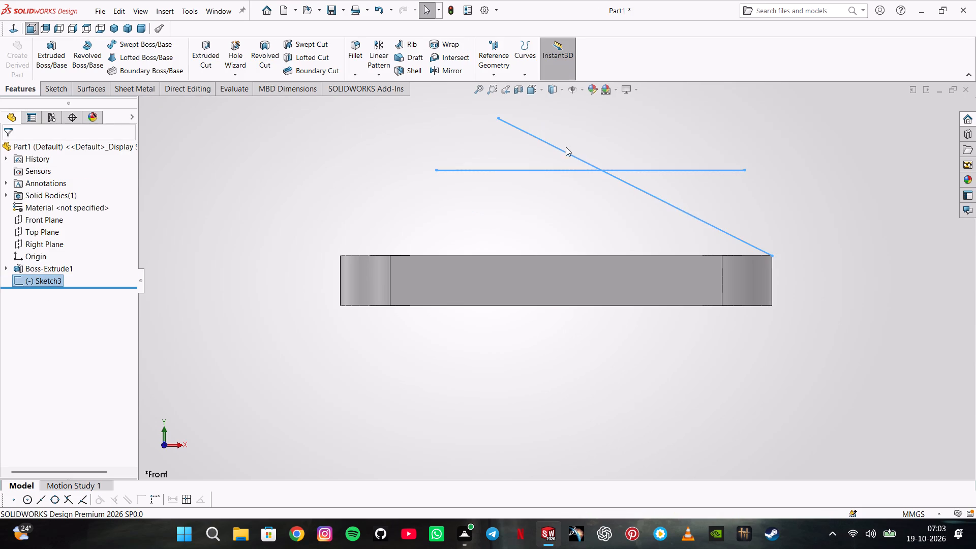
Reopen the sketch and convert the horizontal line and the slanted line to construction geometry.
right_click(563, 169)
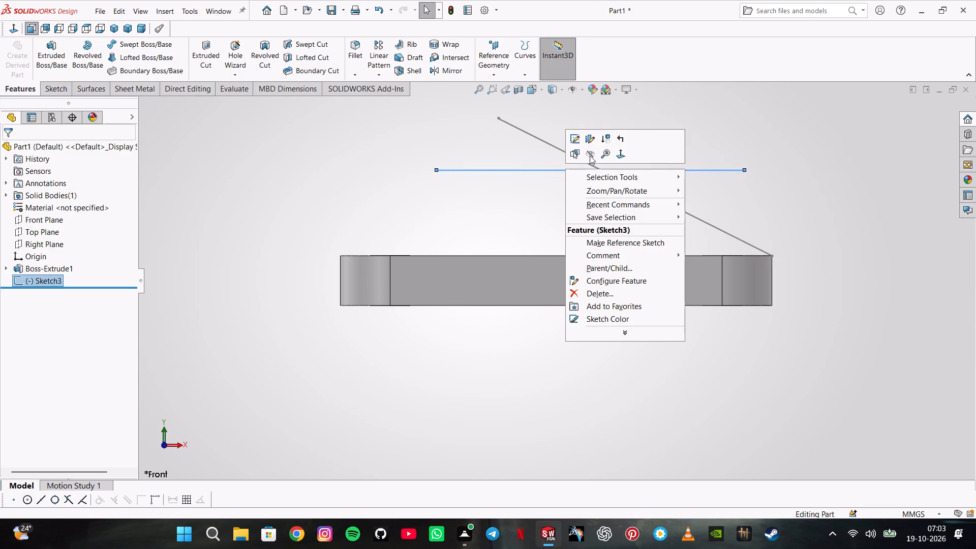
left_click(521, 169)
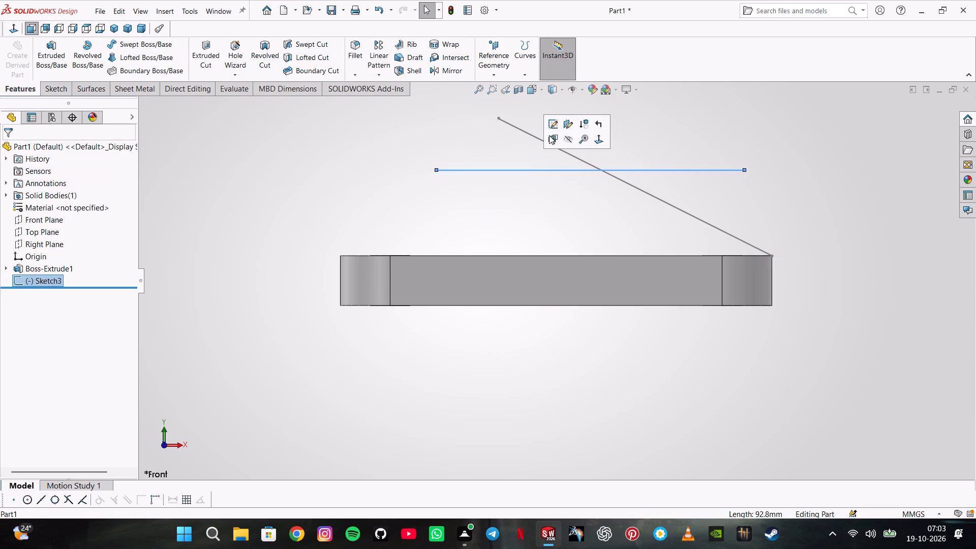
left_click(524, 202)
left_click(504, 171)
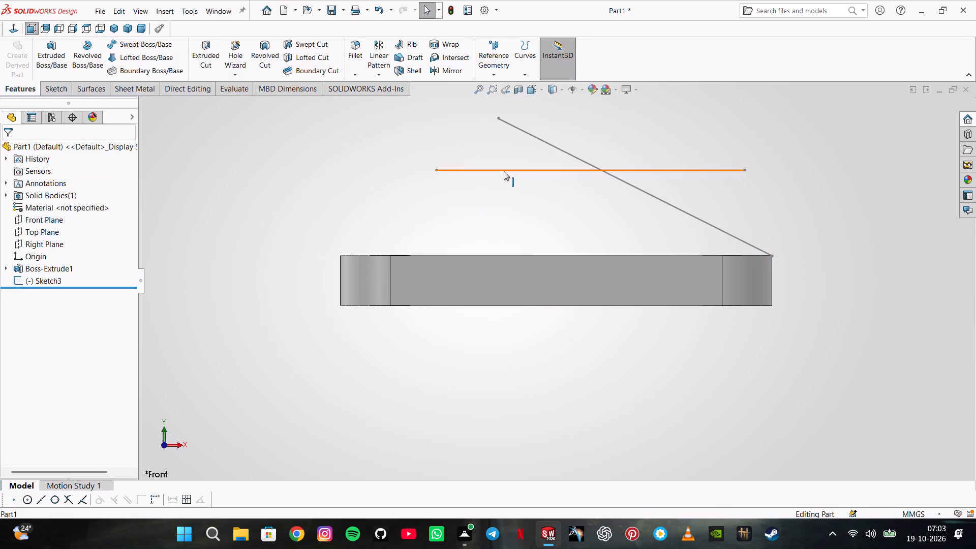
right_click(467, 180)
left_click(475, 155)
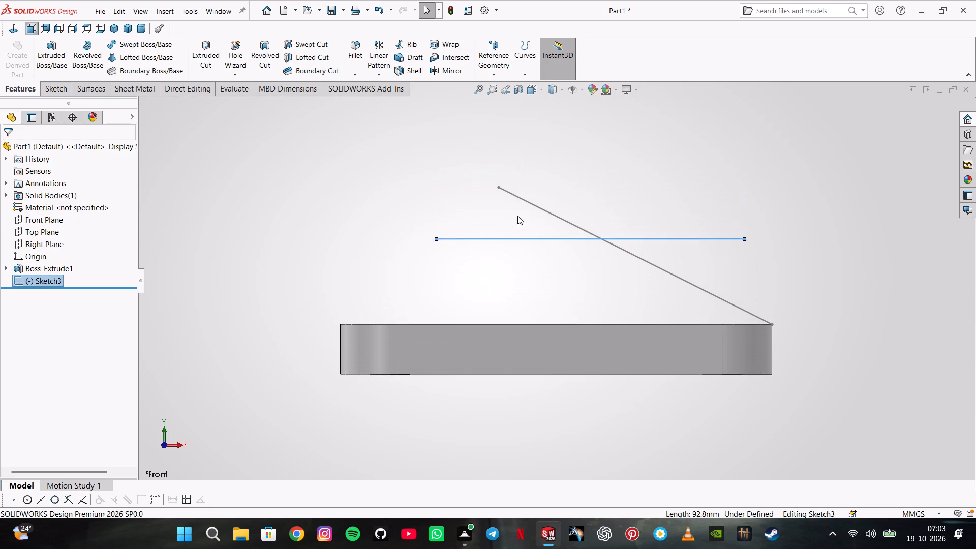
left_click(511, 238)
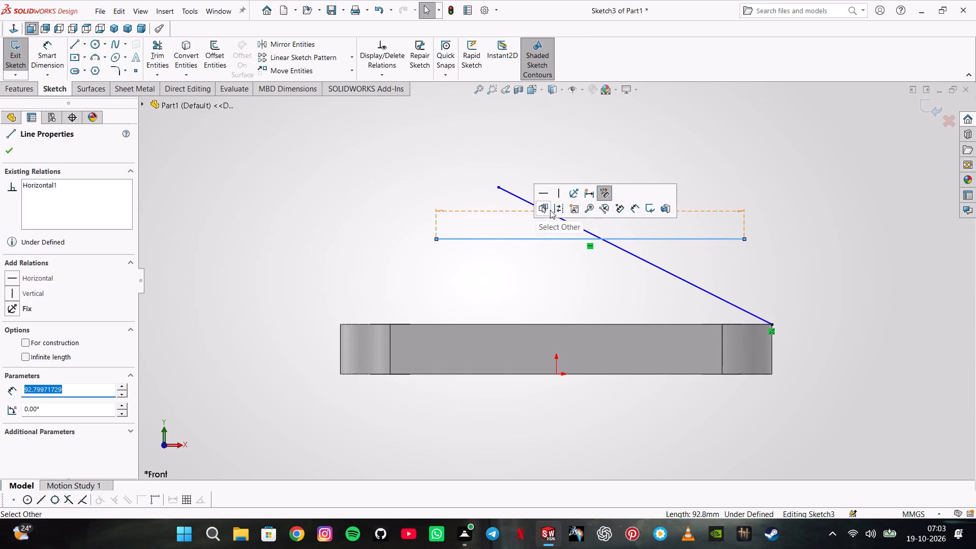
left_click(555, 208)
left_click(560, 218)
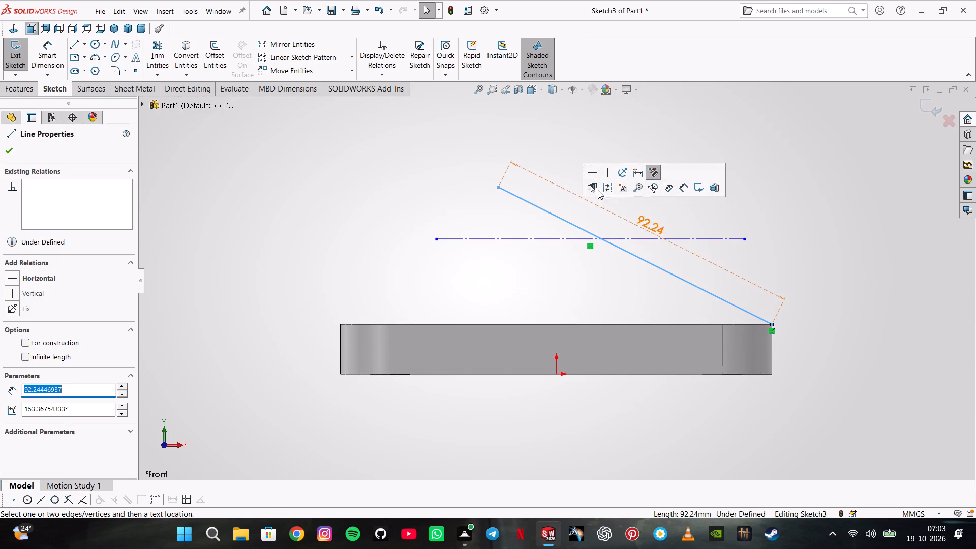
left_click(606, 185)
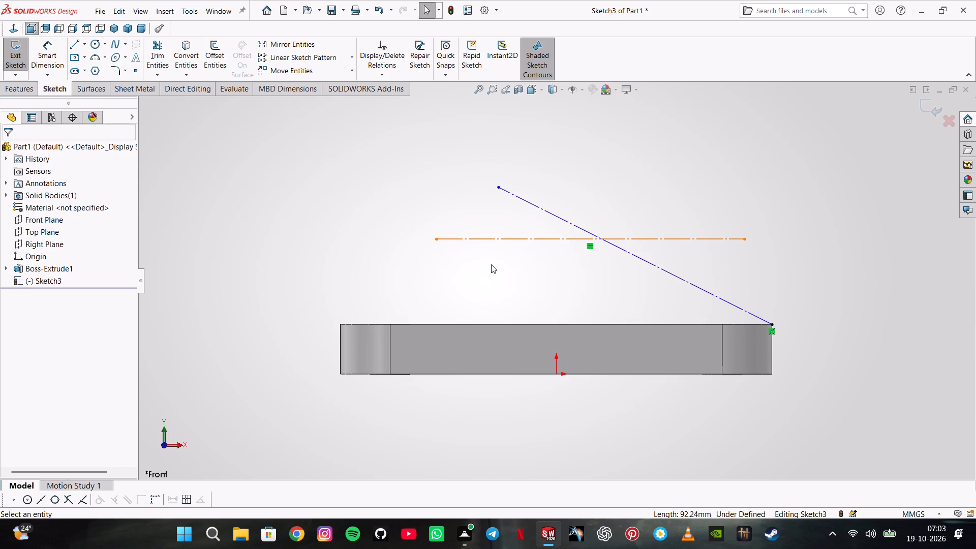
Dimension the angle between the slanted and horizontal construction lines as 30° and close the sketch.
left_click(60, 49)
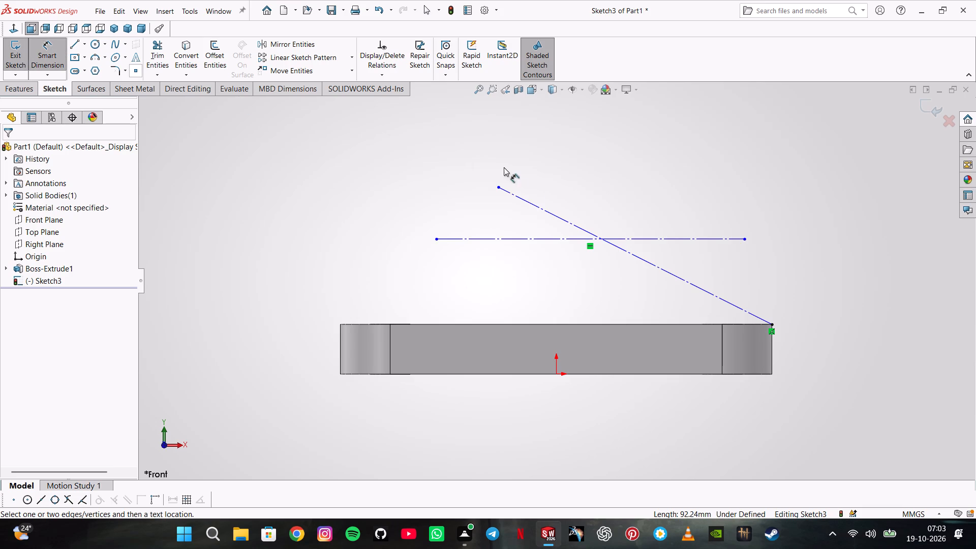
left_click(544, 212)
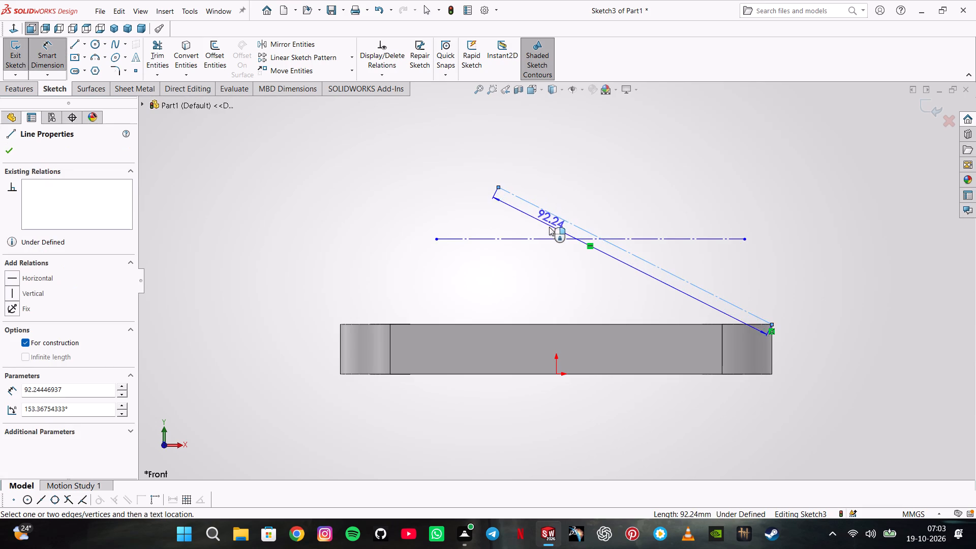
left_click(558, 241)
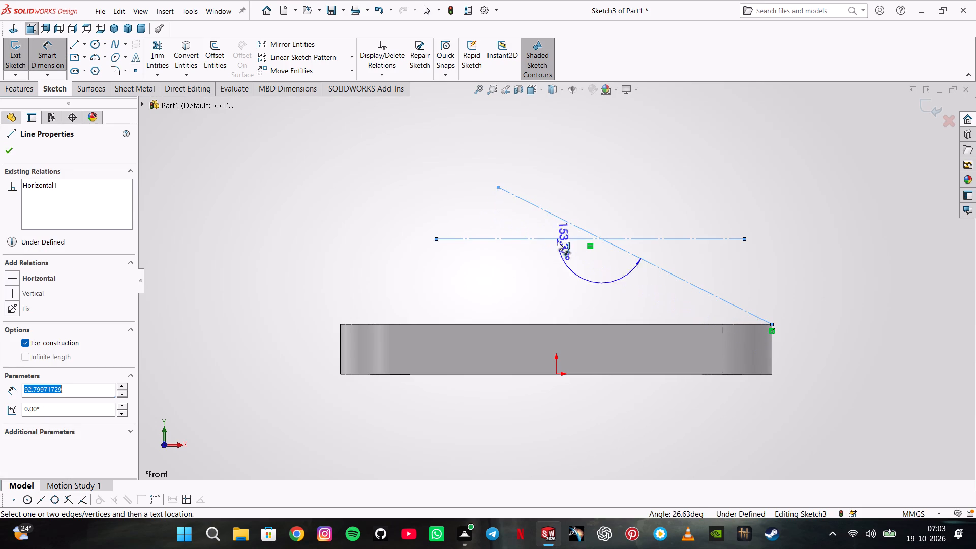
left_click(504, 227)
type("30")
key("Return")
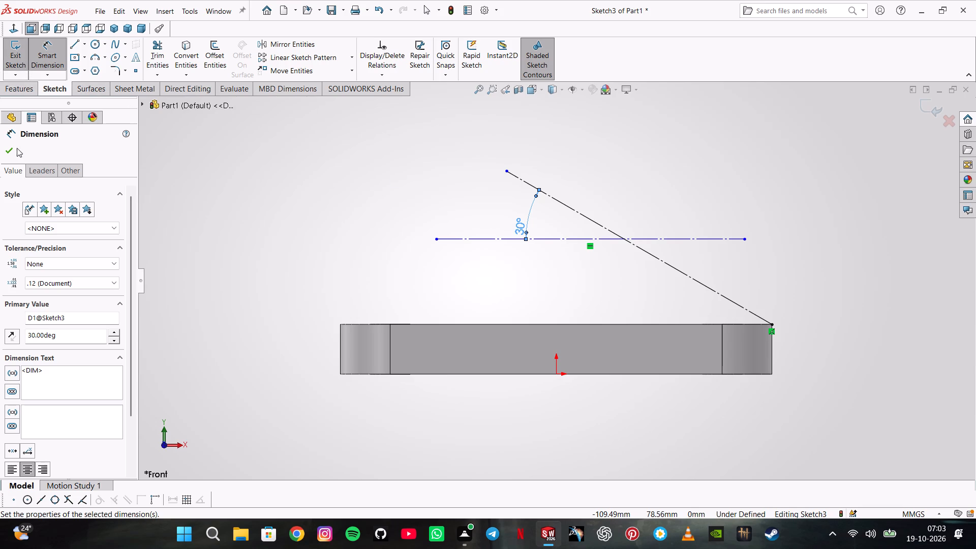
left_click(7, 52)
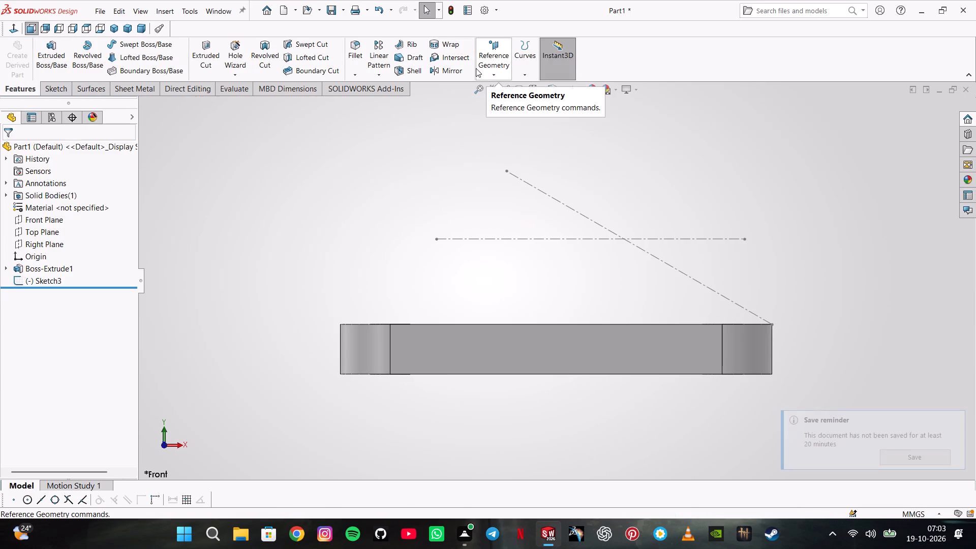
Start a reference plane with the slanted construction line as its coincident first reference.
left_click(494, 73)
left_click(515, 88)
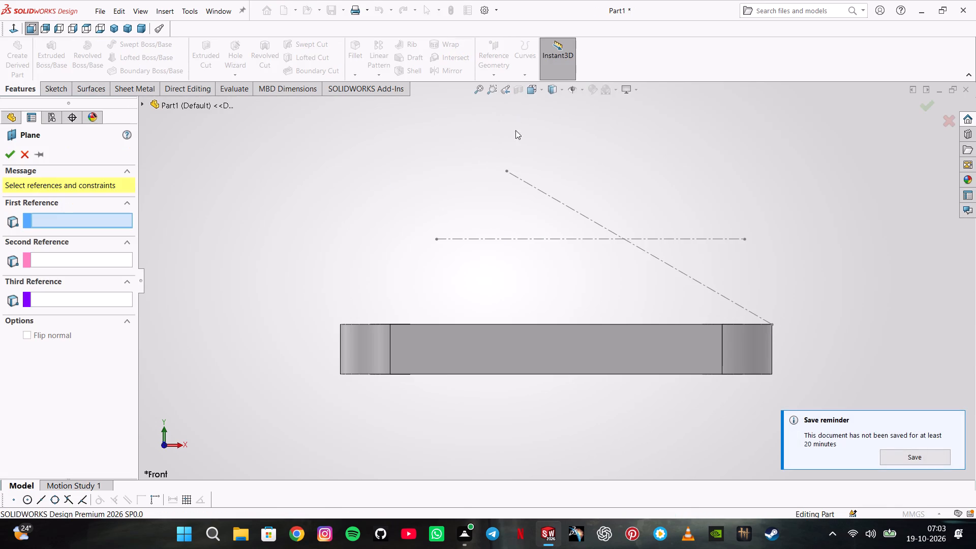
left_click(539, 191)
middle_click_drag(589, 187, 555, 298)
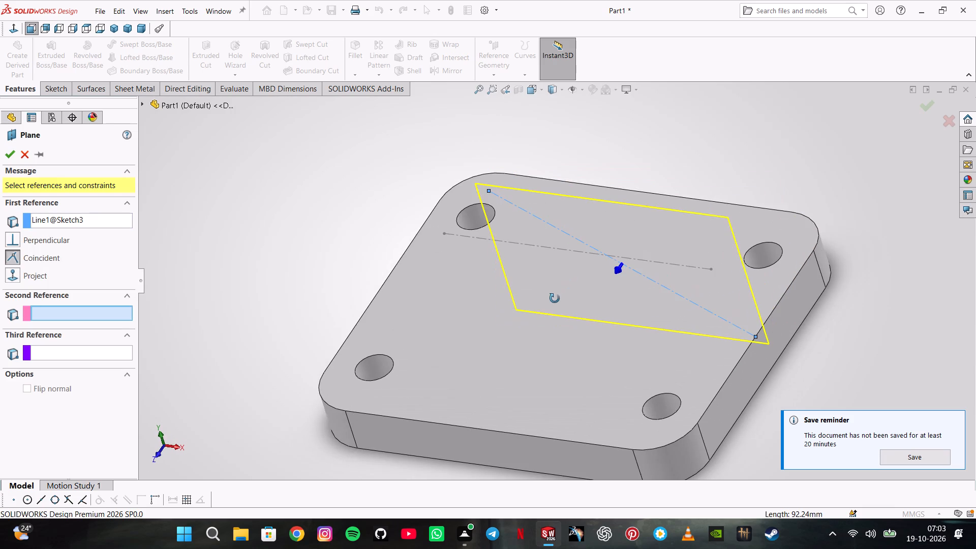
middle_click_drag(555, 298, 554, 299)
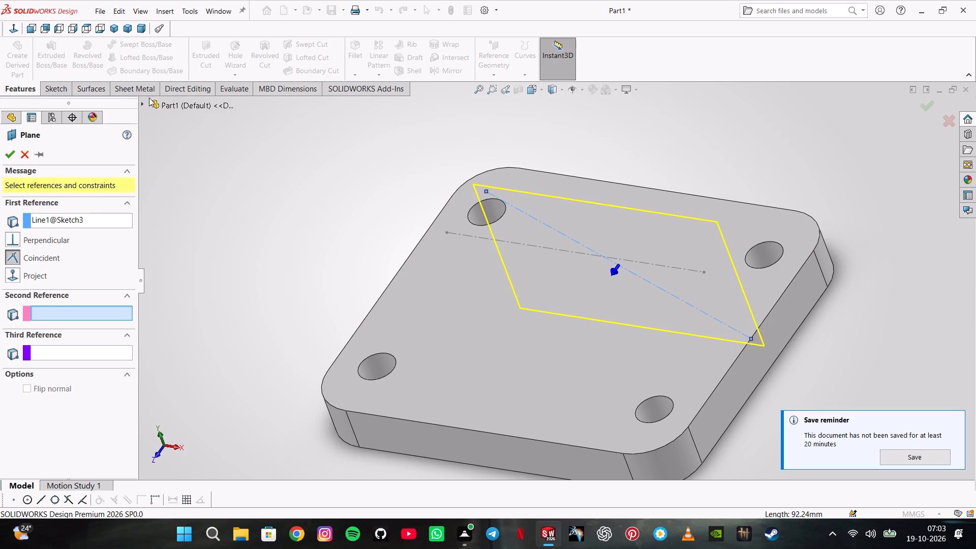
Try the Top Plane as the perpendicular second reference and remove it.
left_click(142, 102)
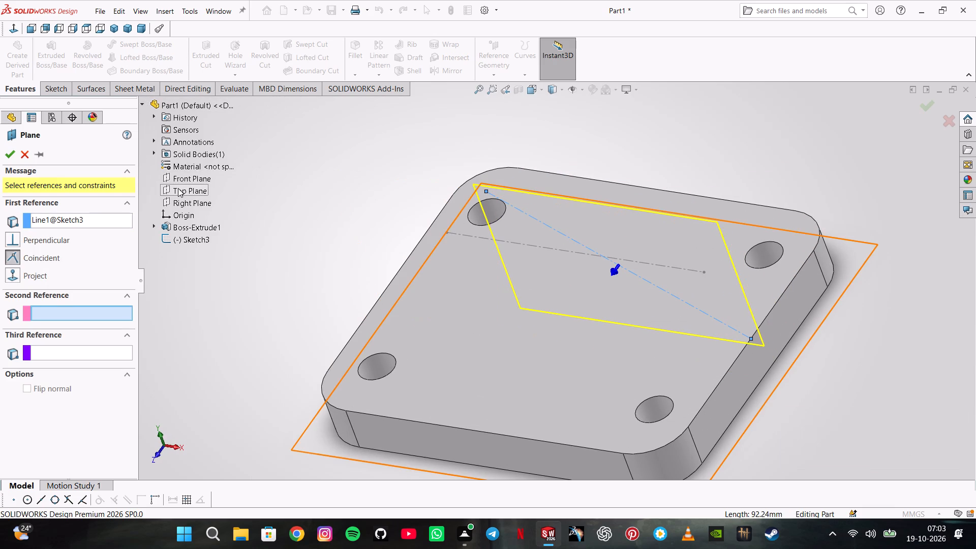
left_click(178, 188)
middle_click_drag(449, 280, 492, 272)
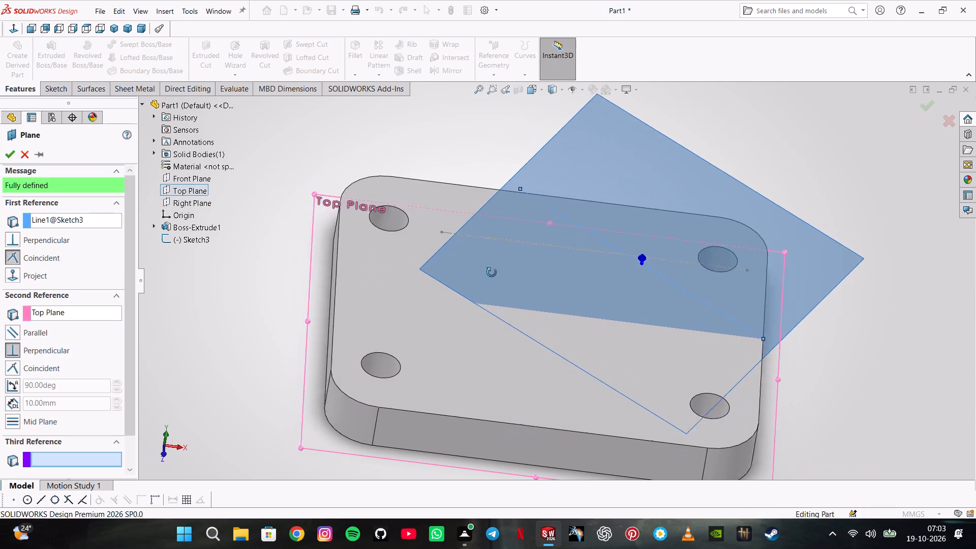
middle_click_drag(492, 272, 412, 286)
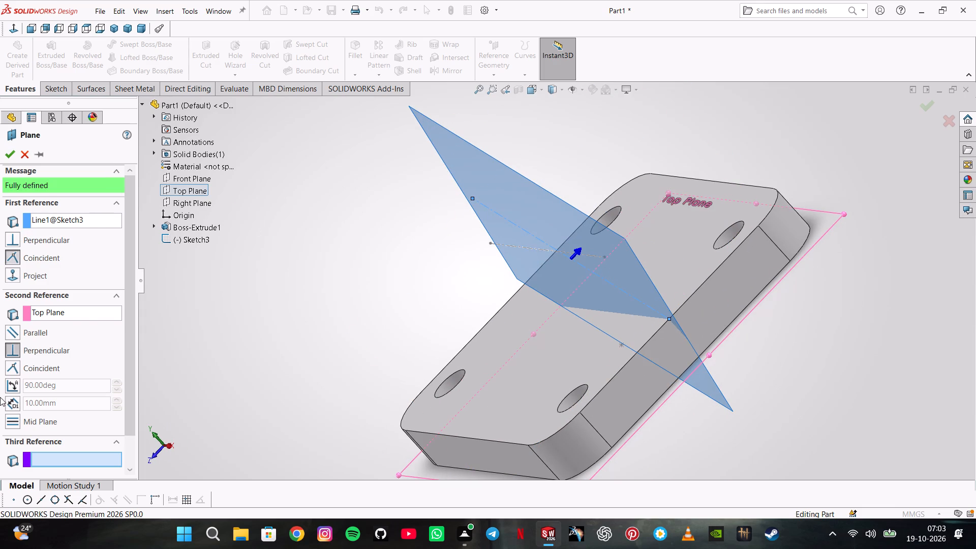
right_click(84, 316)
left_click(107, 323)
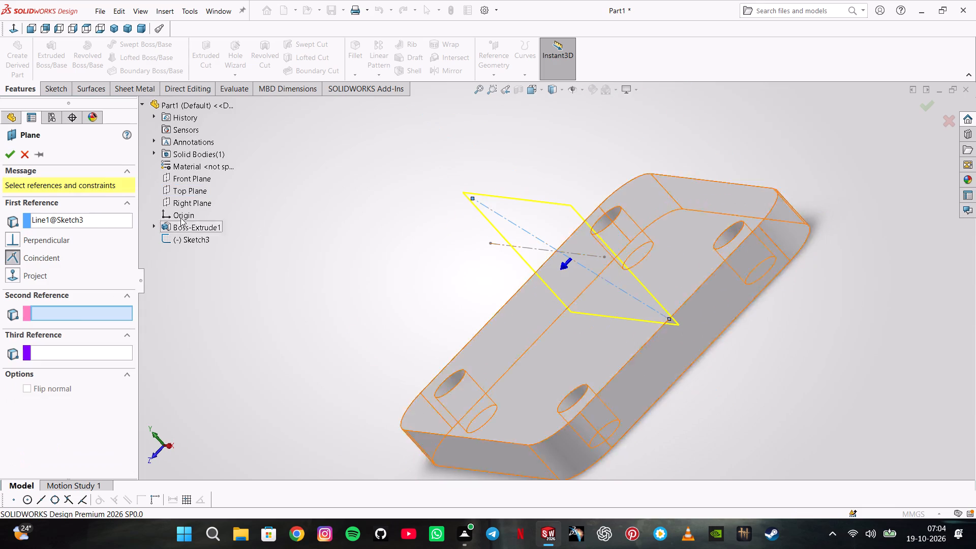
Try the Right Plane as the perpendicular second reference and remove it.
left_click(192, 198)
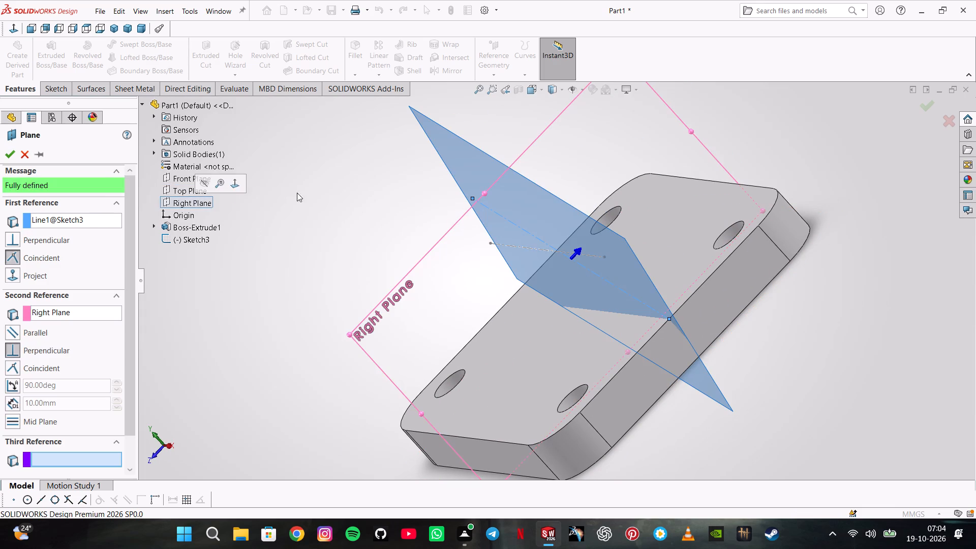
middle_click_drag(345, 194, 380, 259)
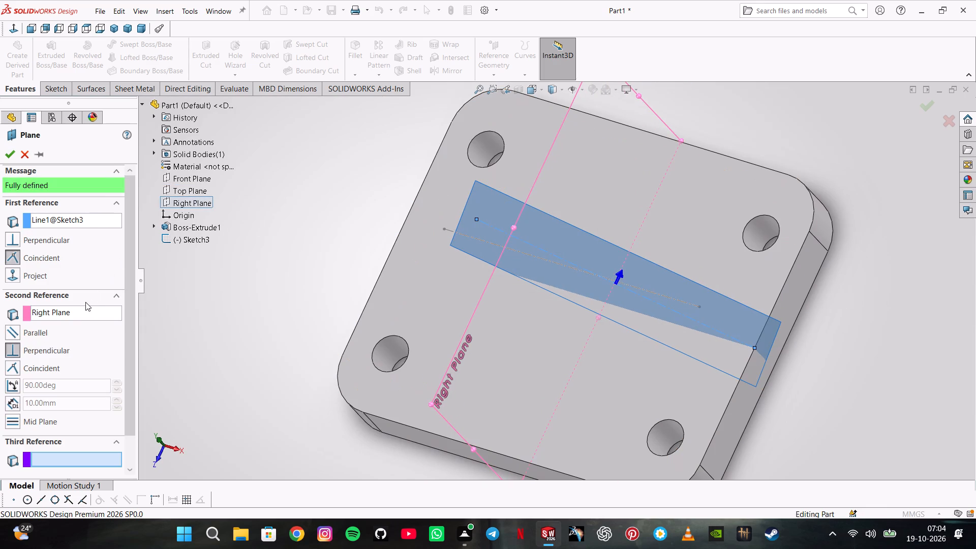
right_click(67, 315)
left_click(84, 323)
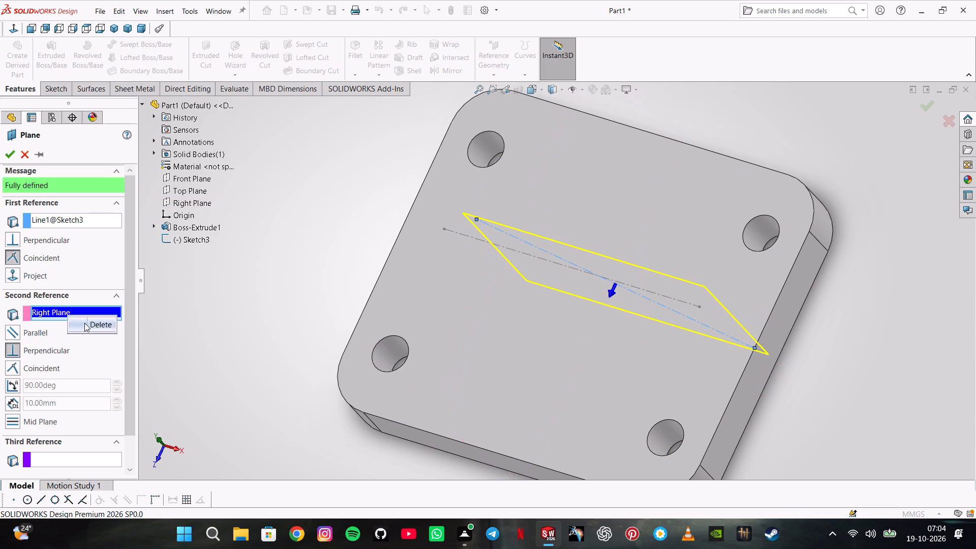
Replace the plane's first reference with the Top Plane and add the slanted construction line as the coincident second reference.
left_click(81, 217)
right_click(81, 217)
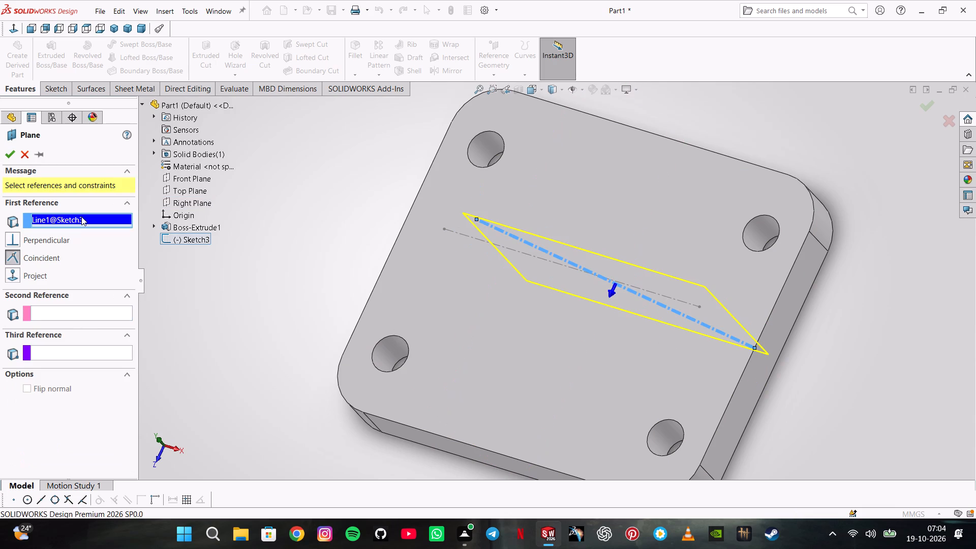
left_click(103, 228)
left_click(180, 193)
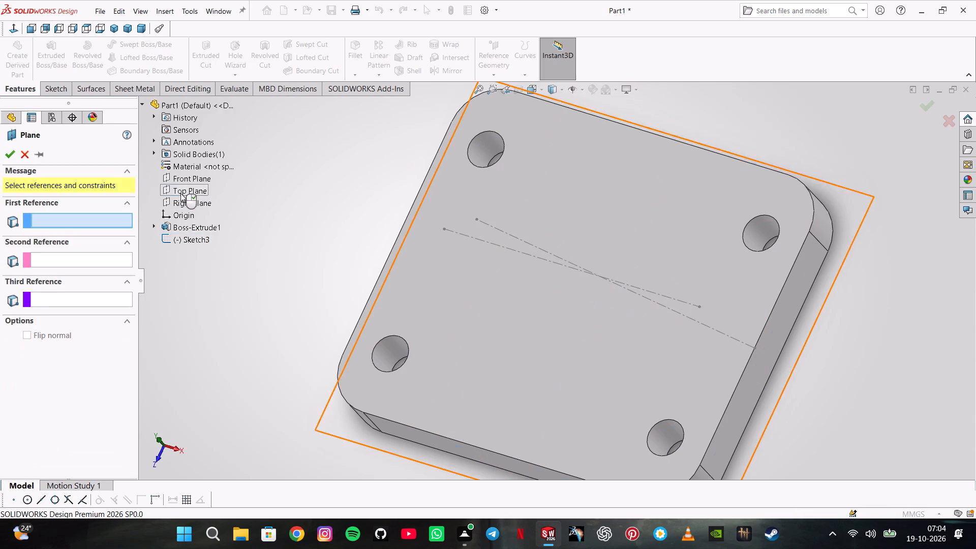
left_click(178, 242)
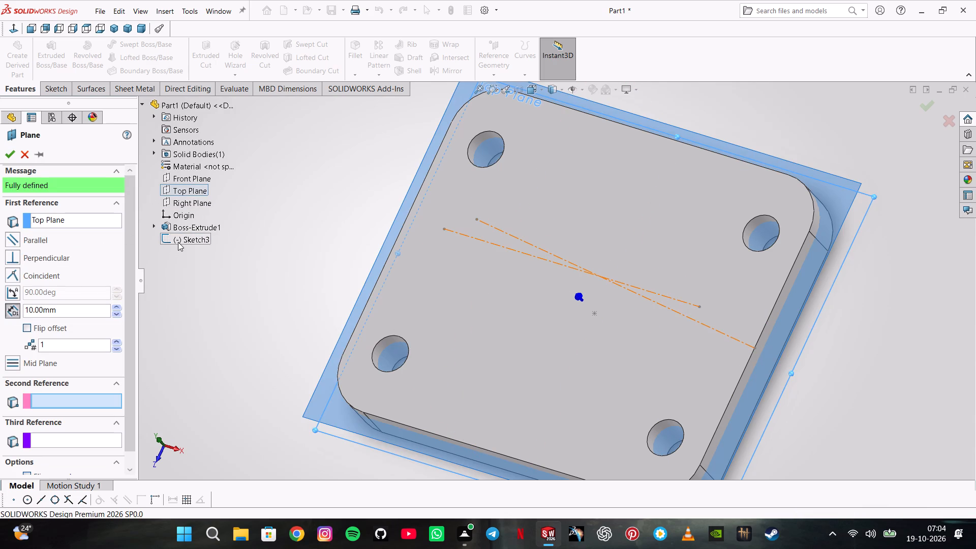
left_click(187, 241)
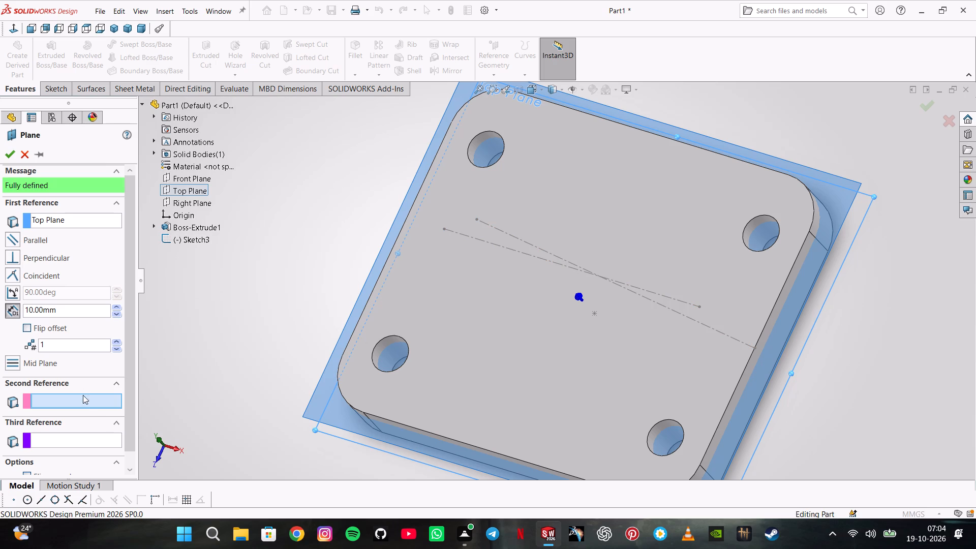
left_click(83, 402)
left_click(202, 243)
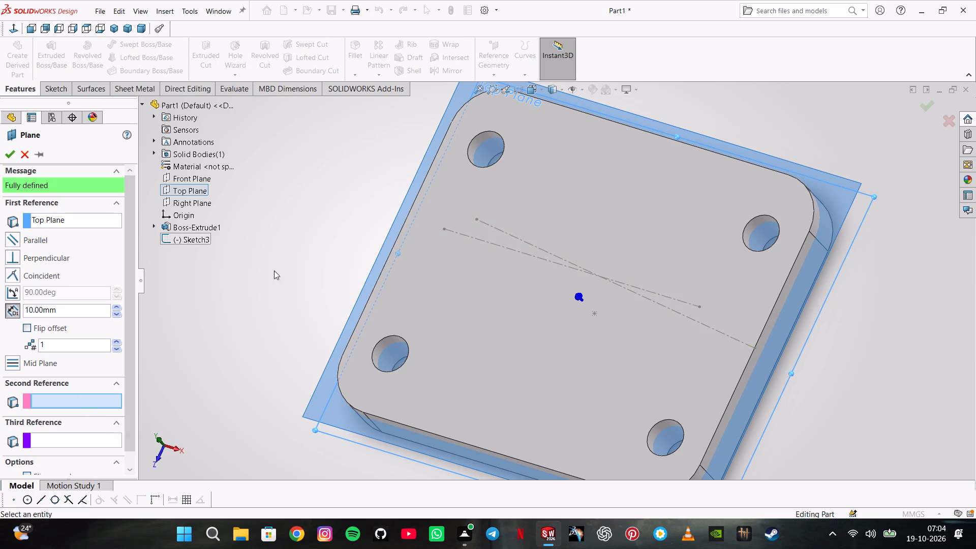
middle_click_drag(387, 344, 414, 239)
left_click(536, 157)
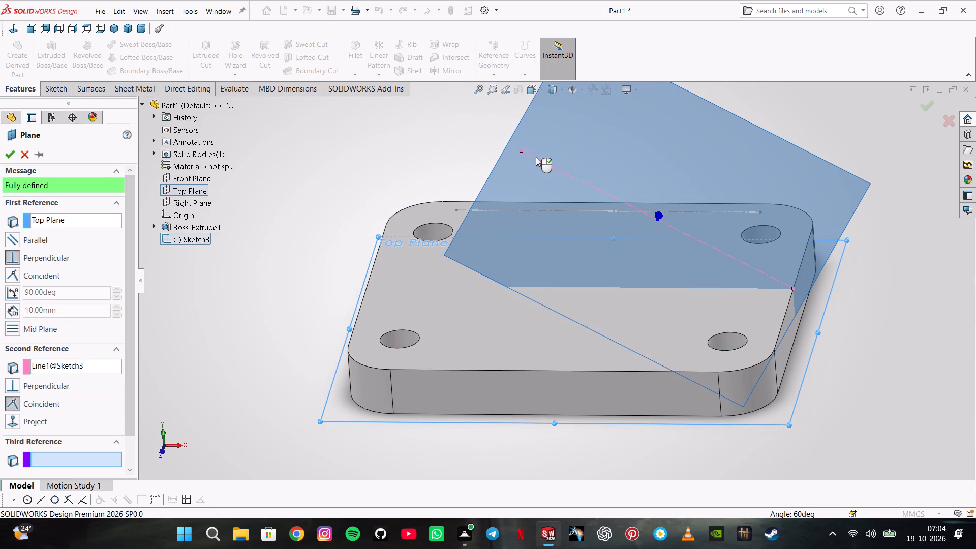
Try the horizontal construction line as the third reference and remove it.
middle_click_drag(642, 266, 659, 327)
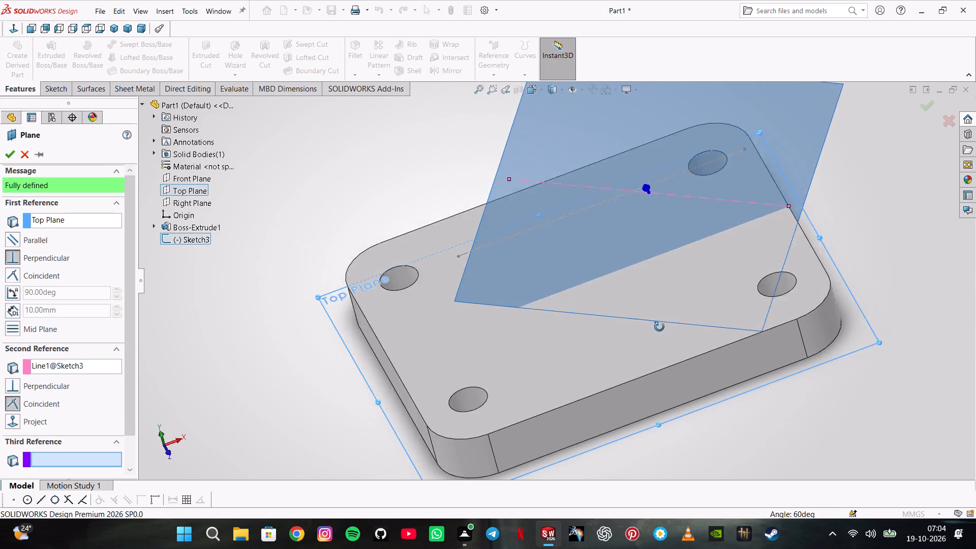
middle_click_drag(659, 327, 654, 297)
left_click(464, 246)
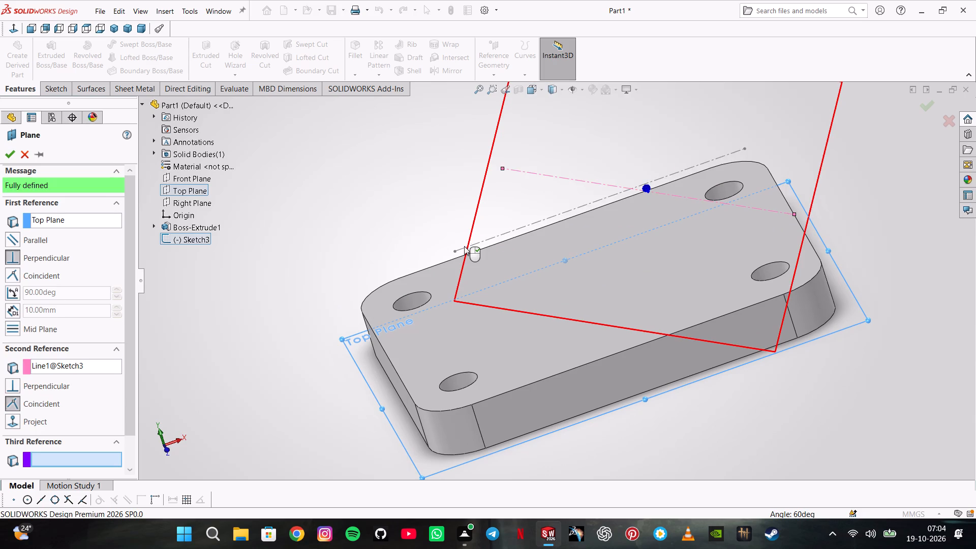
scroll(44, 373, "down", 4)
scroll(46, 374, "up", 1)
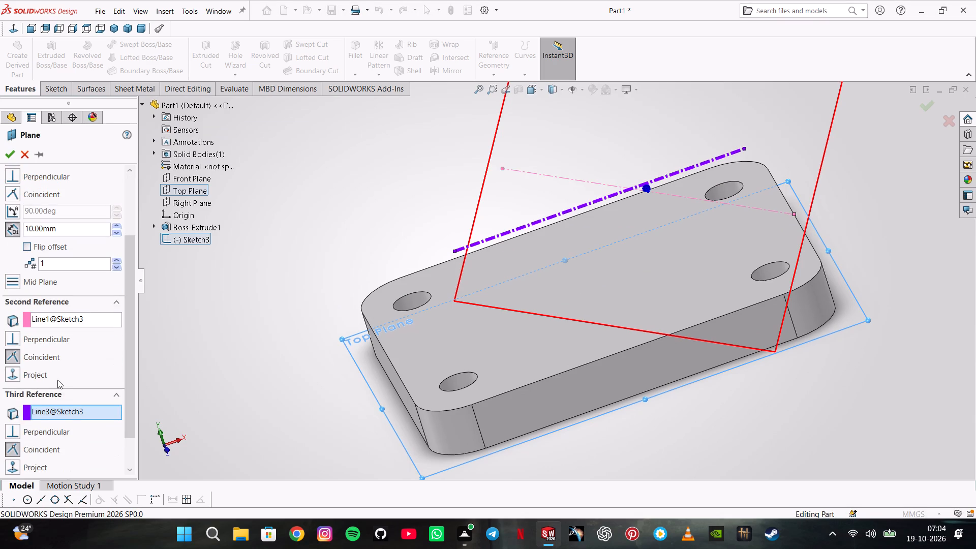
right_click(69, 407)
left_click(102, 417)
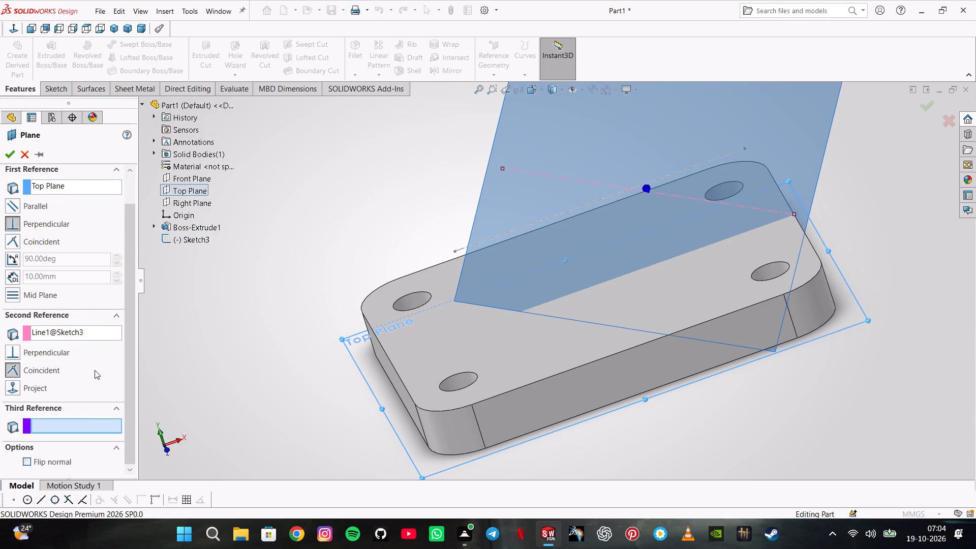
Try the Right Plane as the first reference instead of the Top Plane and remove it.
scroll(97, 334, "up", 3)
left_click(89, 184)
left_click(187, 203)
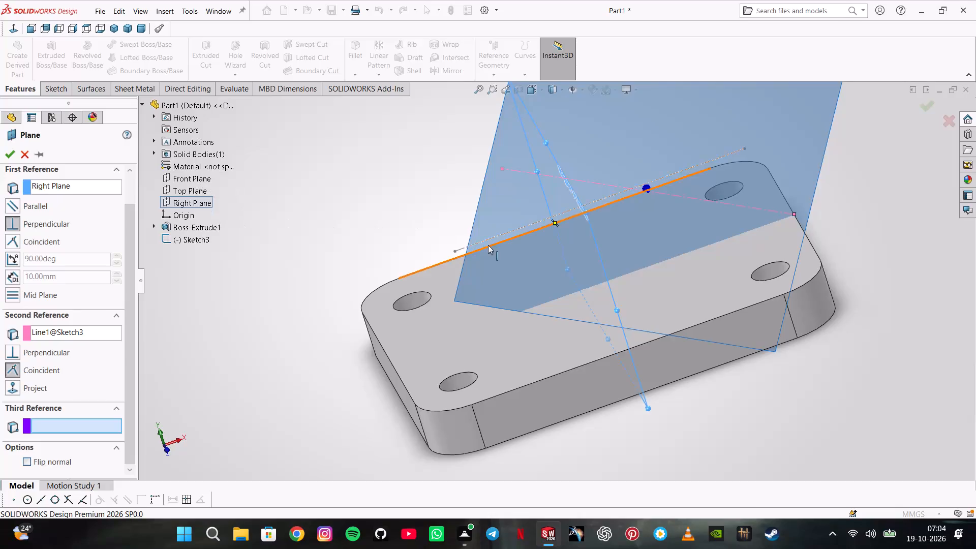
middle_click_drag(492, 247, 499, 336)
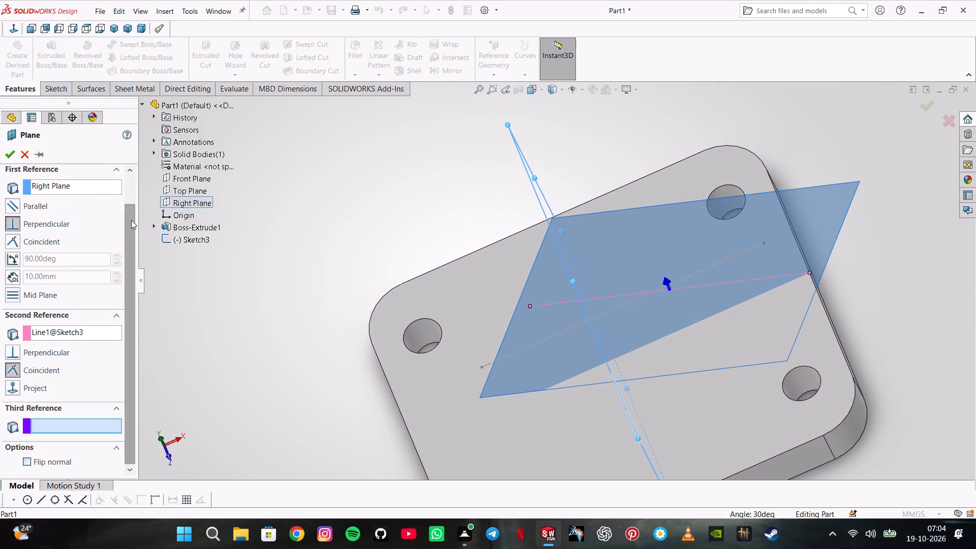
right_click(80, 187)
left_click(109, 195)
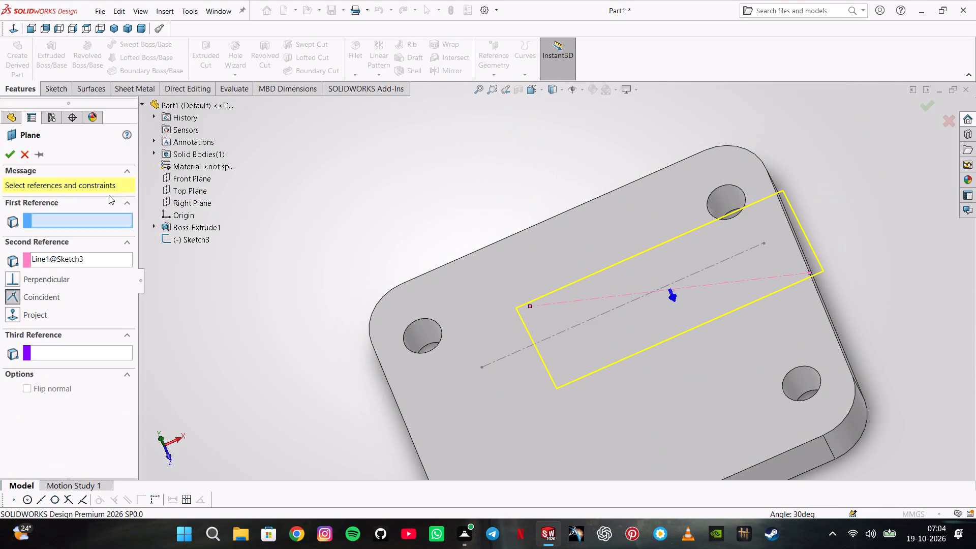
Set the Front Plane as the perpendicular first reference and create the plane through the slanted construction line.
left_click(196, 181)
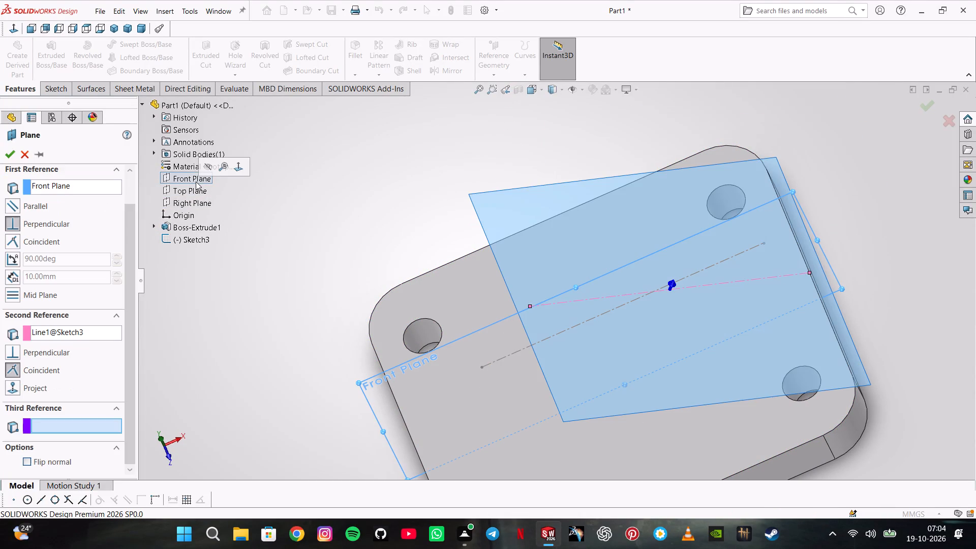
middle_click_drag(510, 341, 562, 279)
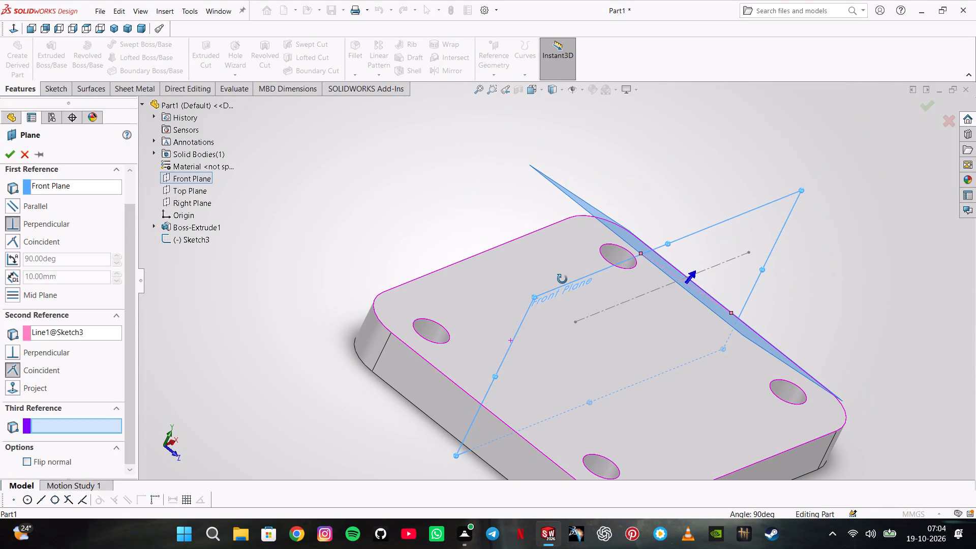
middle_click_drag(562, 279, 530, 269)
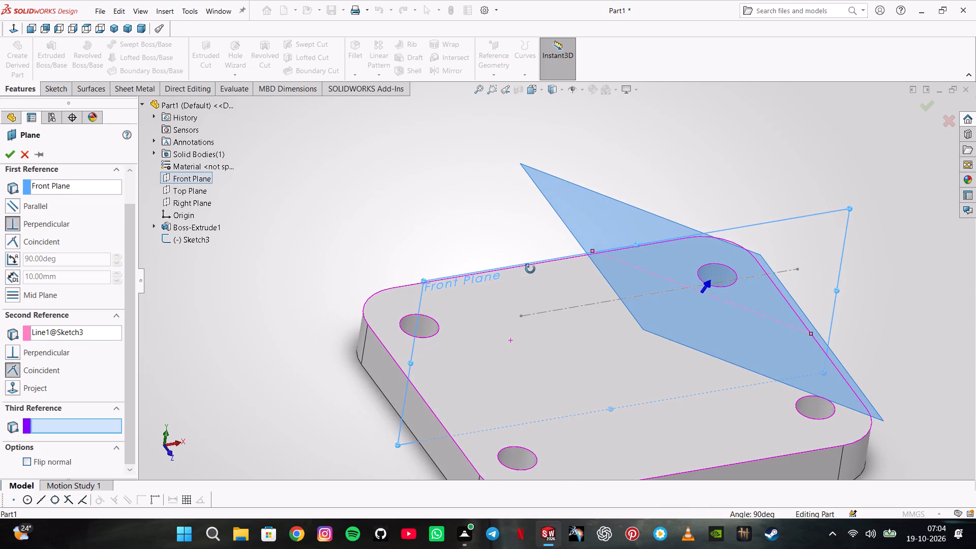
middle_click_drag(530, 269, 513, 276)
middle_click_drag(513, 276, 535, 255)
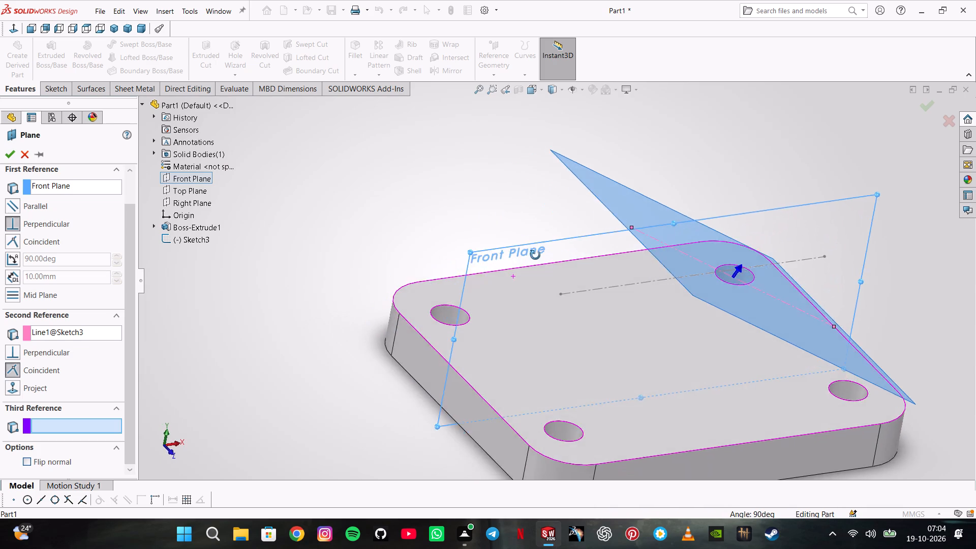
middle_click_drag(535, 255, 526, 217)
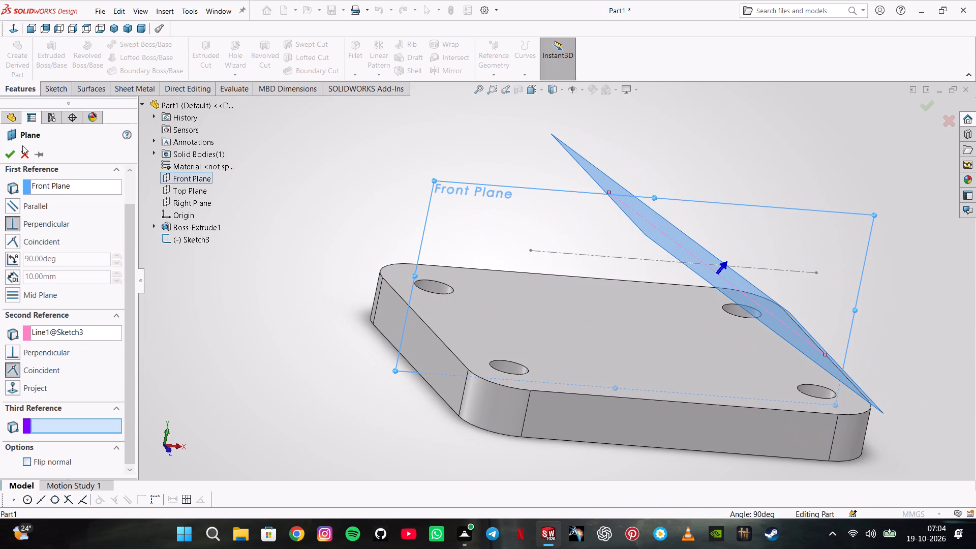
left_click(13, 149)
On the new angled plane, sketch two concentric circles of about 21 mm and 28 mm radius, centred on the centreline about 37 mm from the origin.
middle_click_drag(570, 174, 546, 191)
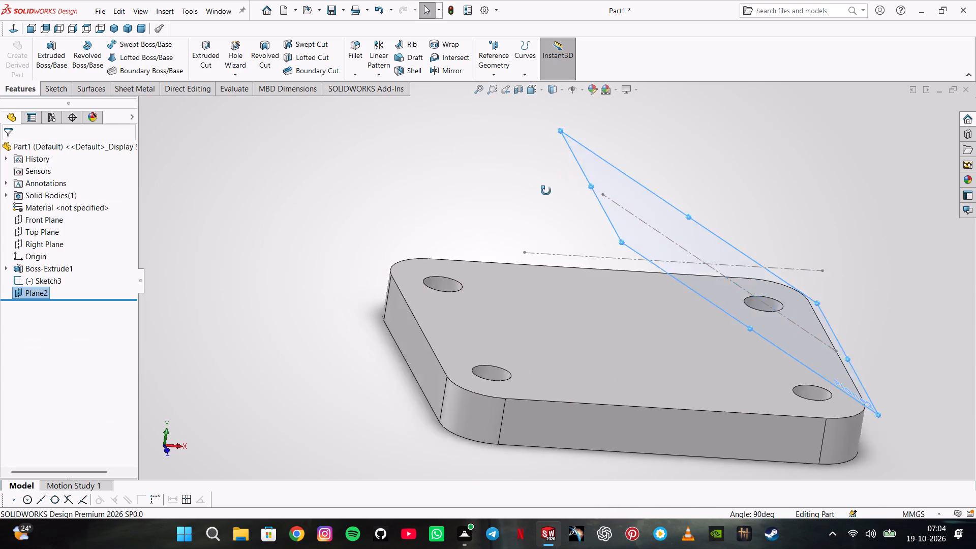
middle_click_drag(546, 191, 492, 228)
left_click(643, 146)
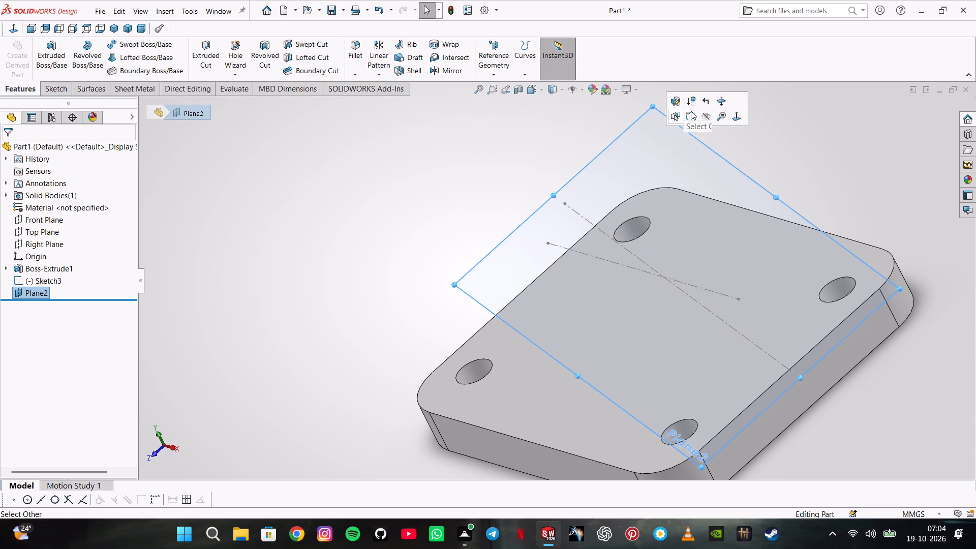
left_click(691, 111)
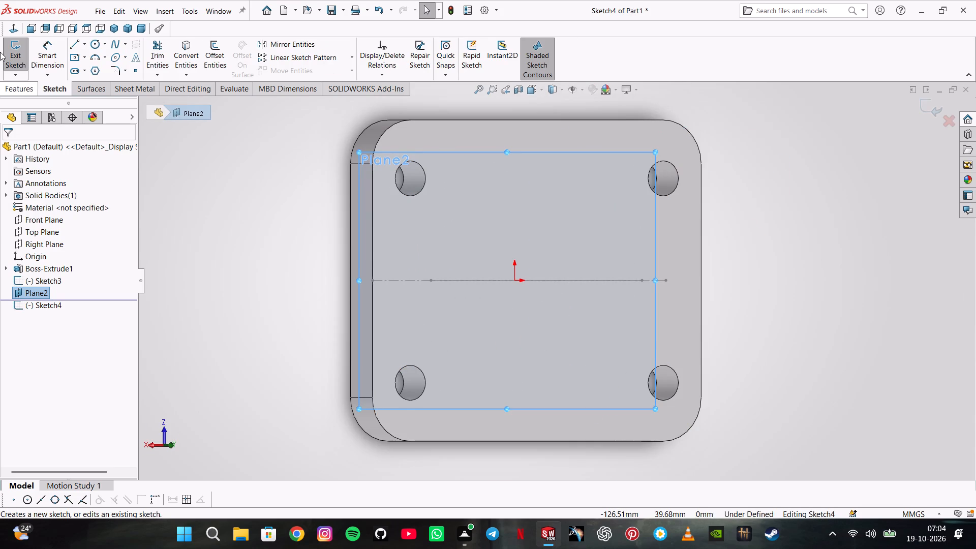
left_click(95, 43)
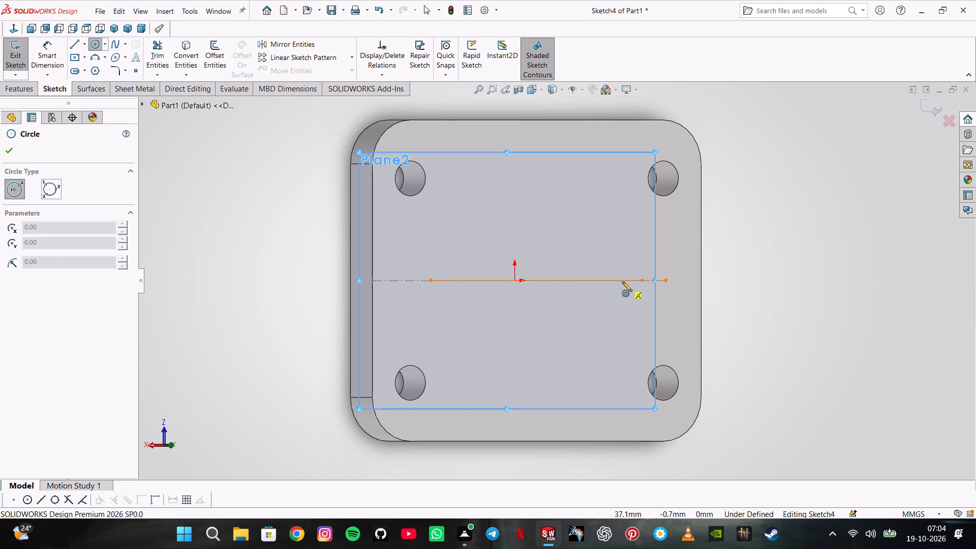
left_click(622, 279)
left_click(640, 339)
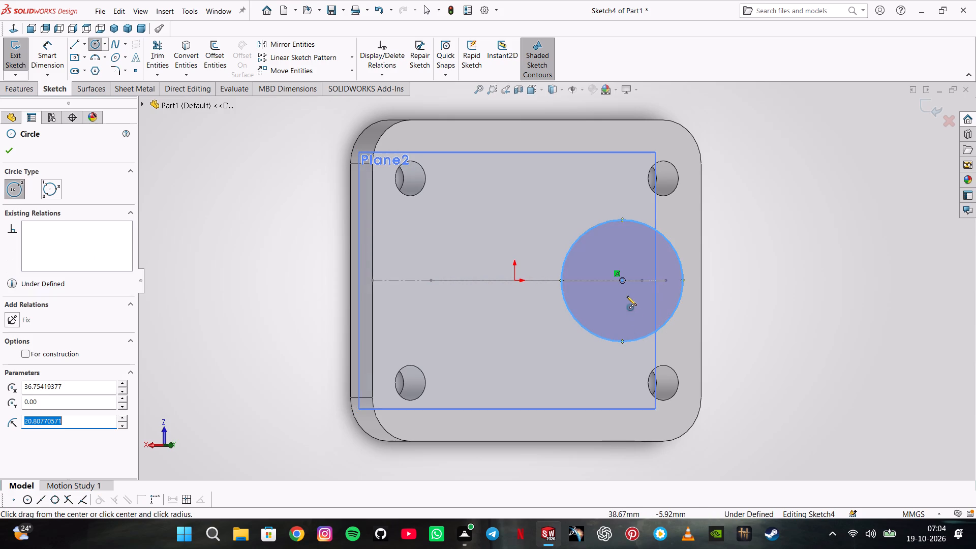
left_click(624, 281)
left_click(654, 357)
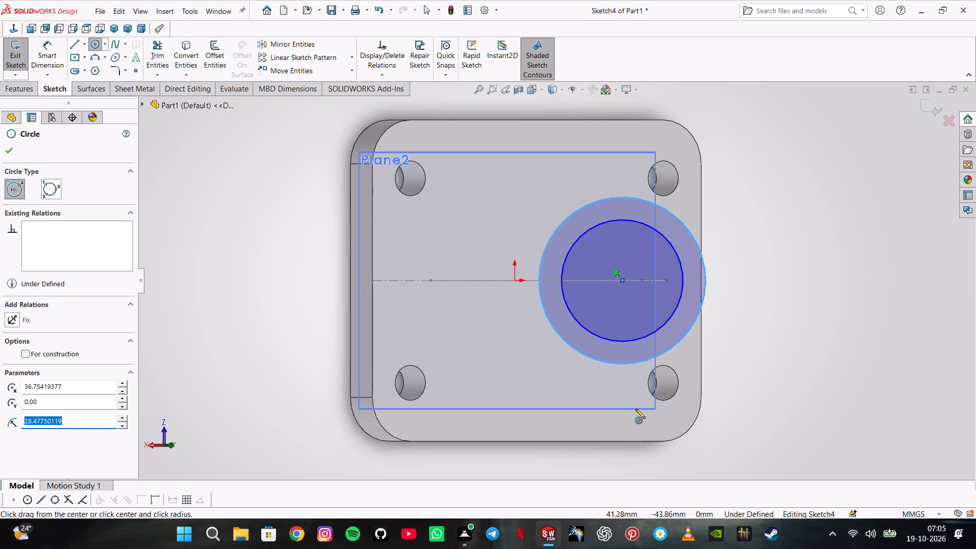
Sketch a small circle of about 7 mm radius, aligned with the concentric circles' centre and about 62 mm from it.
left_click(624, 462)
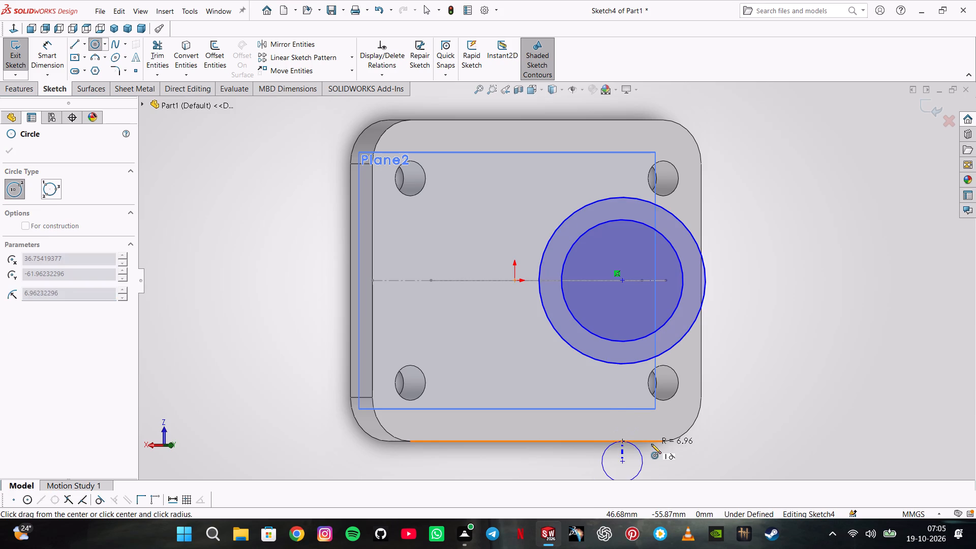
double_click(651, 444)
Dimension the inner concentric circle's diameter as 30 mm and the outer one's as 50 mm.
middle_click_drag(554, 417, 542, 349)
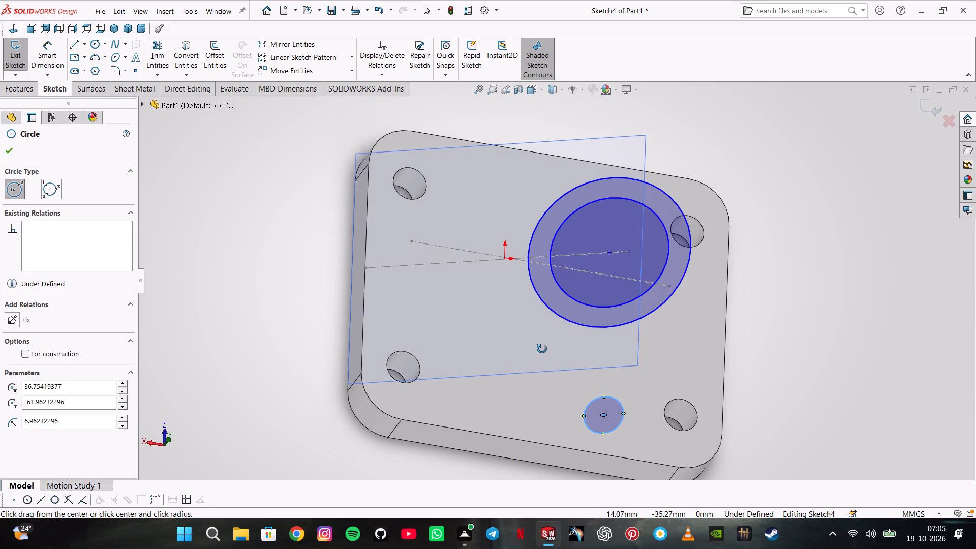
middle_click_drag(542, 349, 566, 393)
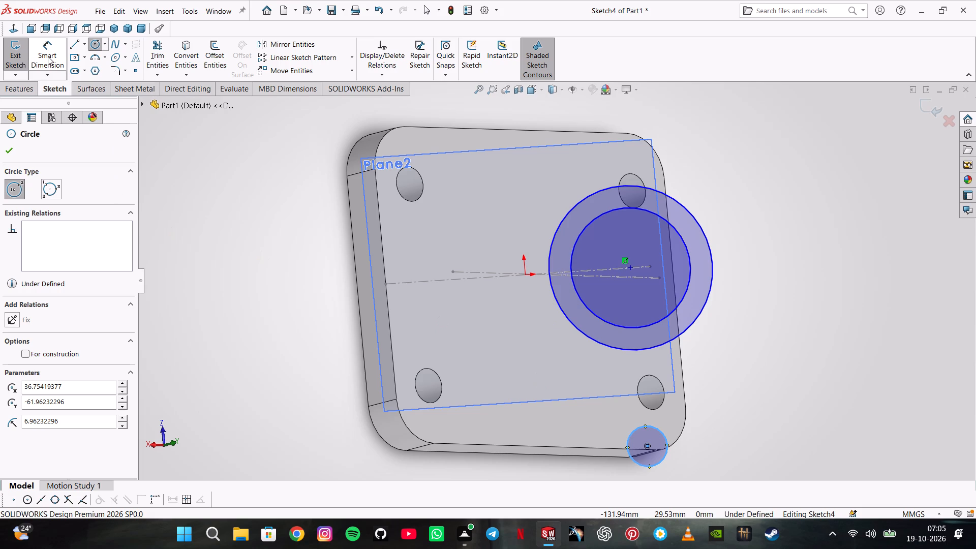
left_click(48, 56)
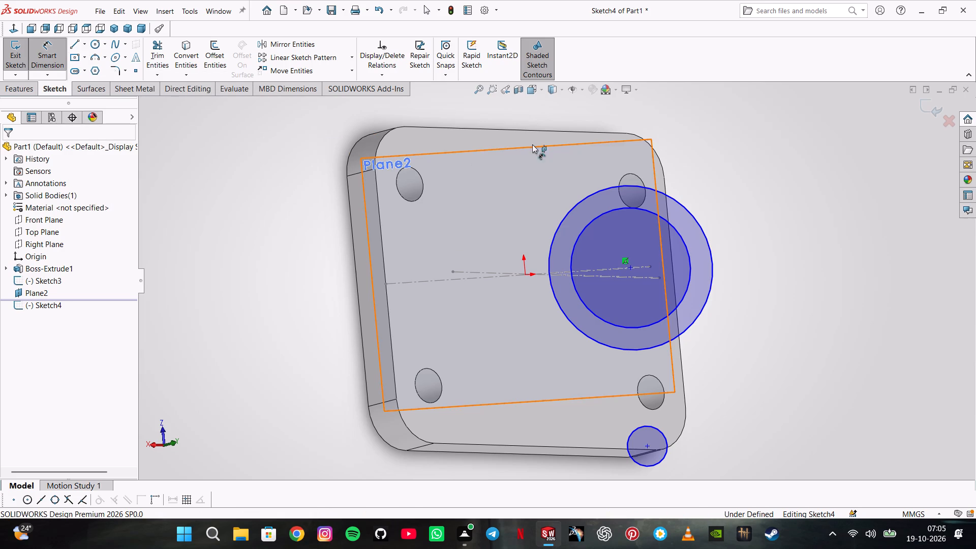
left_click(640, 207)
left_click(765, 182)
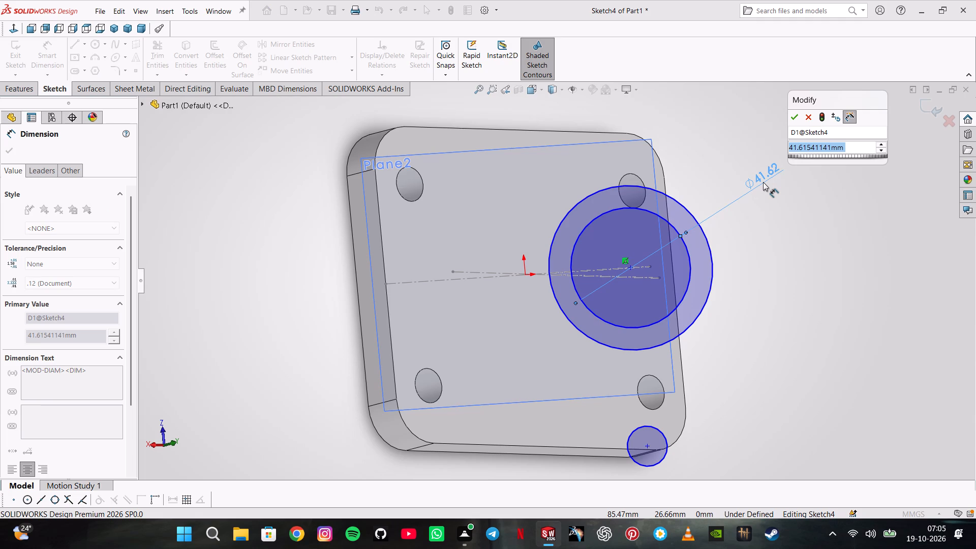
type("30")
key("Return")
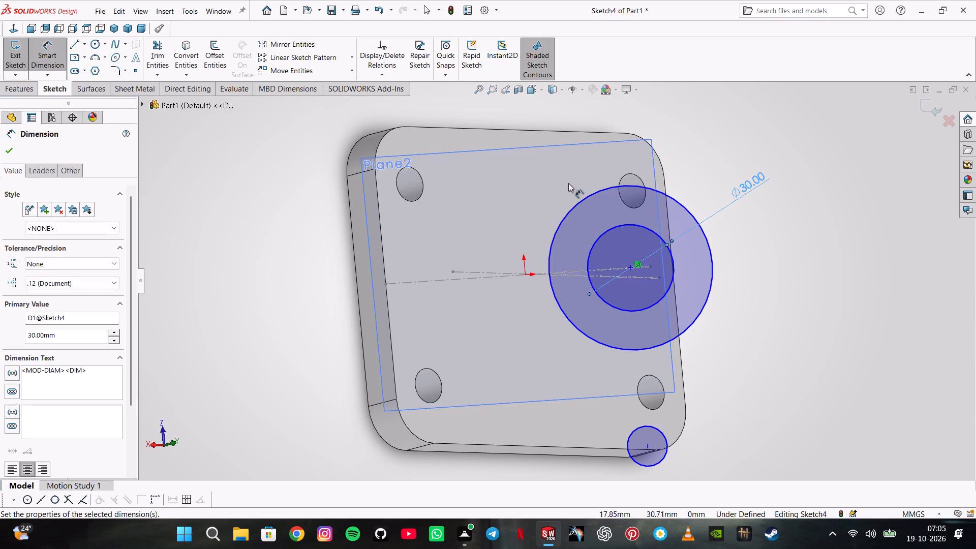
left_click(675, 202)
left_click(784, 241)
type("50")
key("Return")
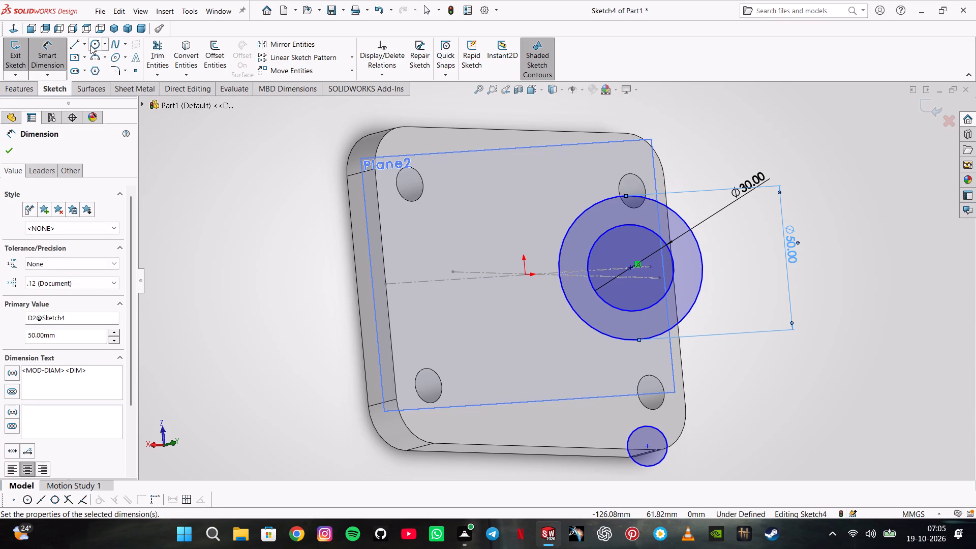
Sketch a third concentric circle of about 50 mm radius around the two dimensioned circles.
left_click(90, 45)
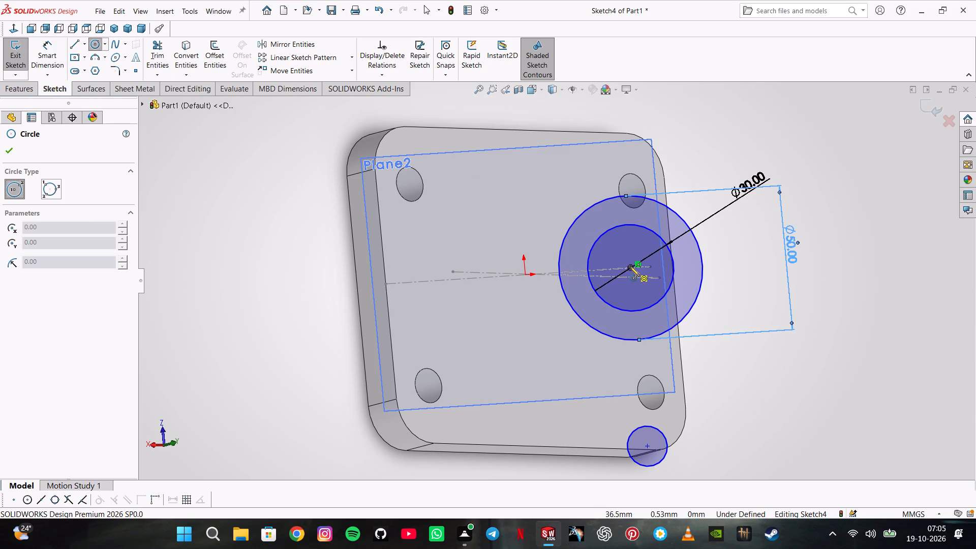
left_click(630, 267)
left_click(669, 409)
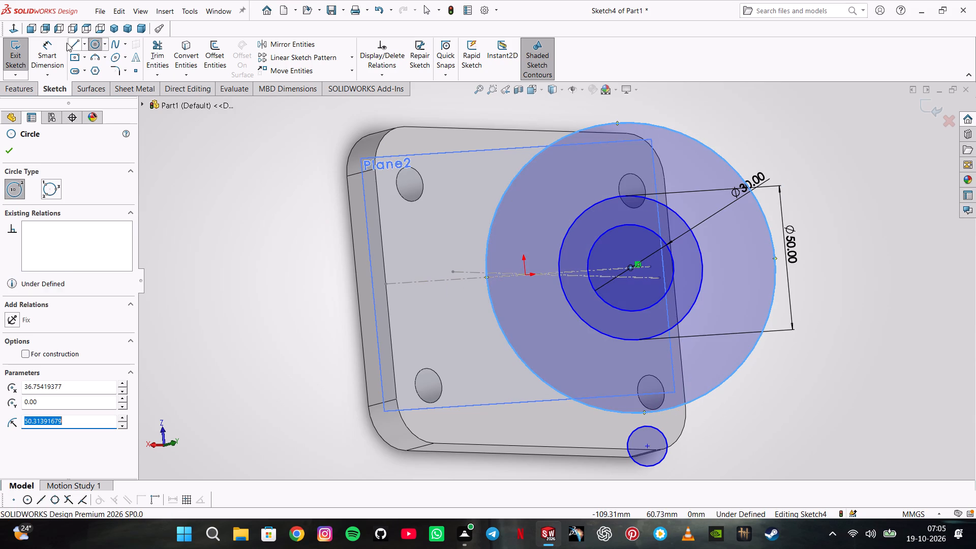
Dimension the separate small circle's diameter as 30 mm and the outermost concentric circle's as 75 mm.
left_click(53, 54)
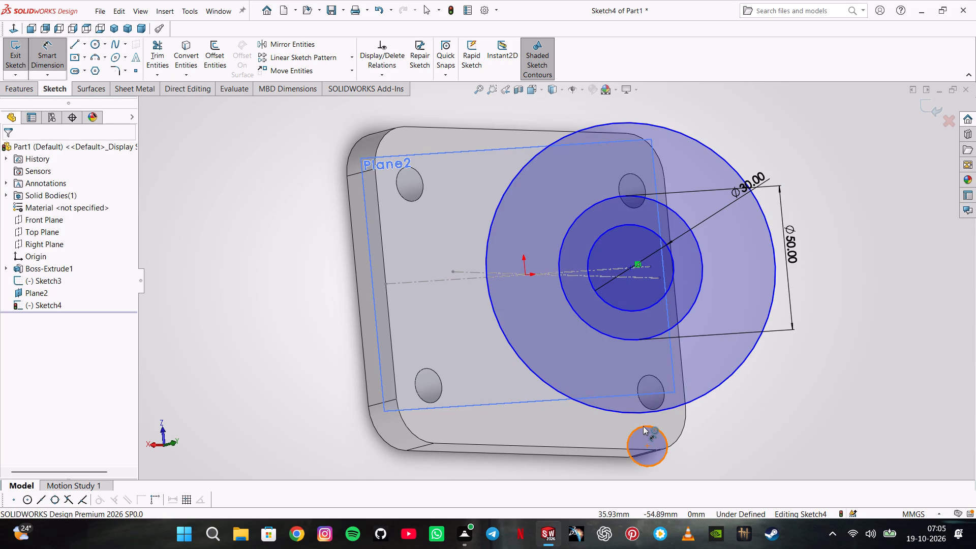
left_click(643, 426)
left_click(752, 424)
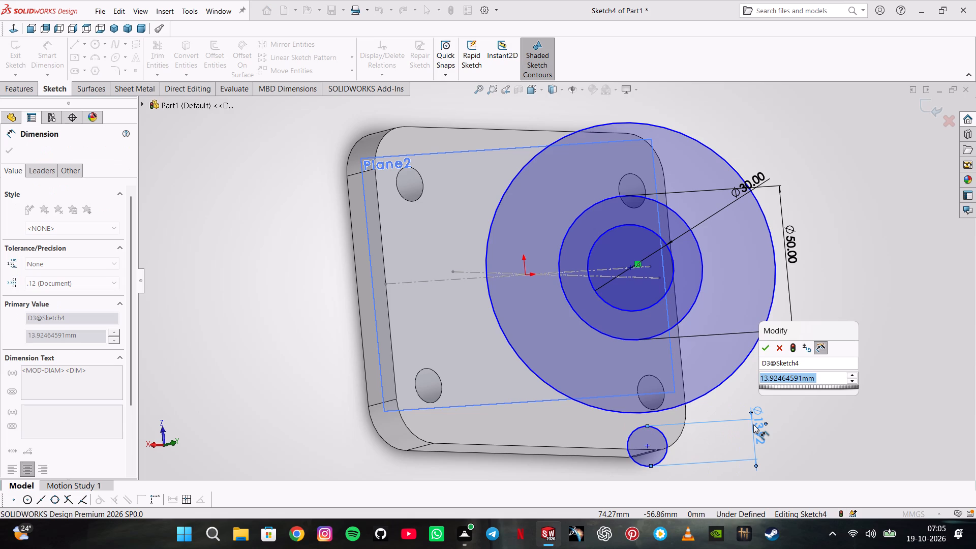
type("30")
key("Return")
scroll(753, 424, "up", 1)
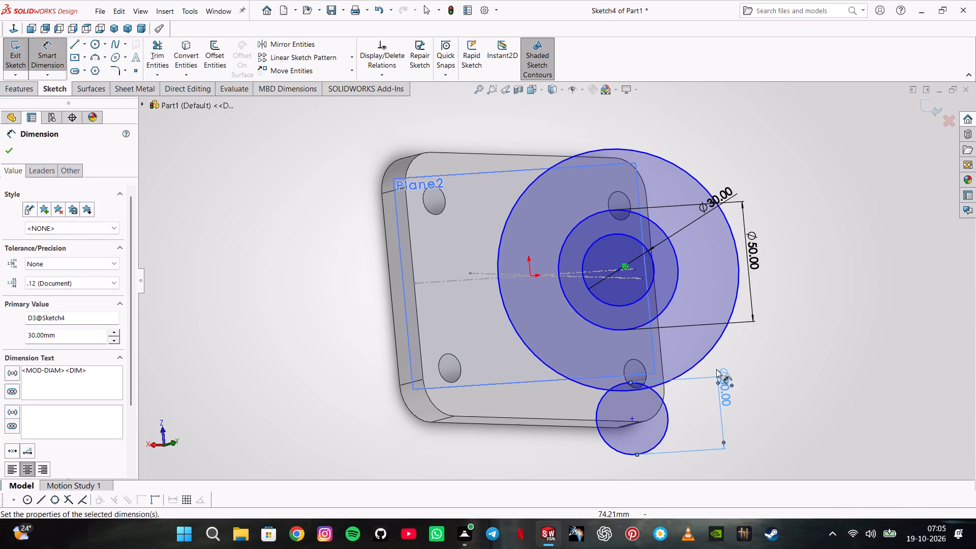
left_click(709, 352)
left_click(815, 327)
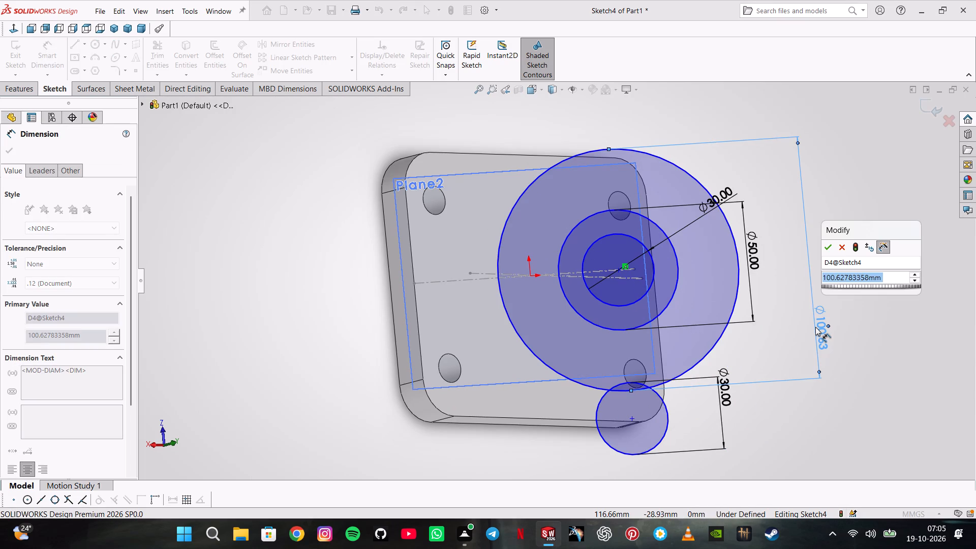
type("75")
key("Return")
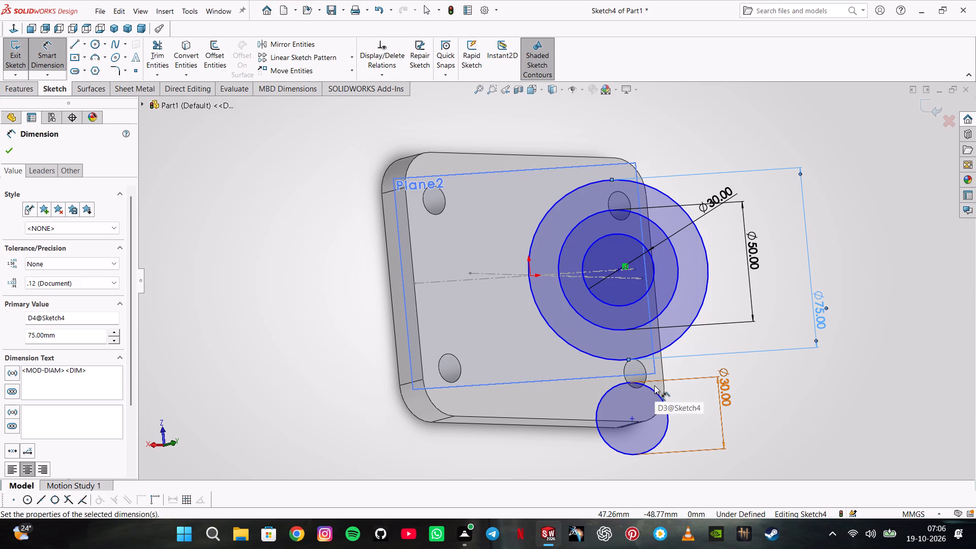
Sketch a circle concentric with the separate 30 mm circle and dimension its diameter as 13 mm.
left_click(95, 42)
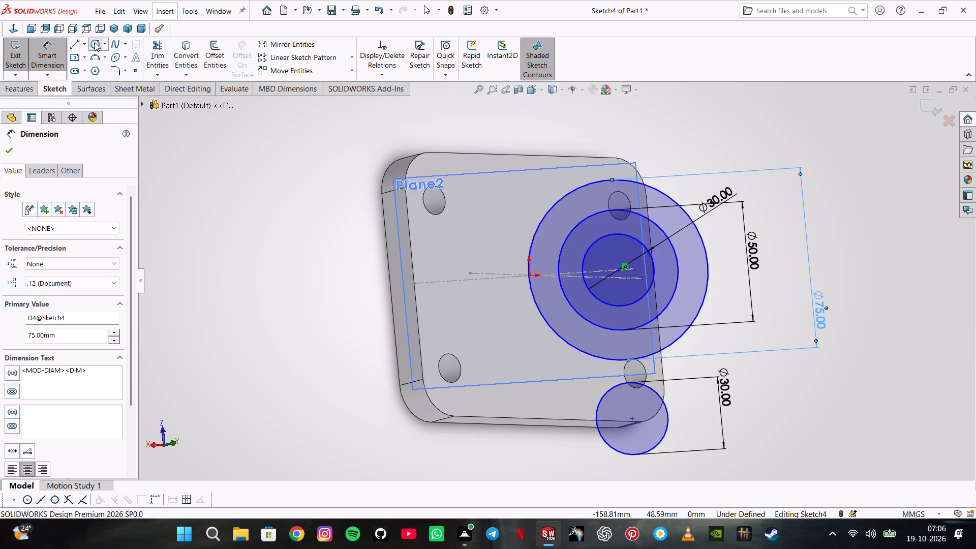
left_click(635, 421)
left_click(637, 428)
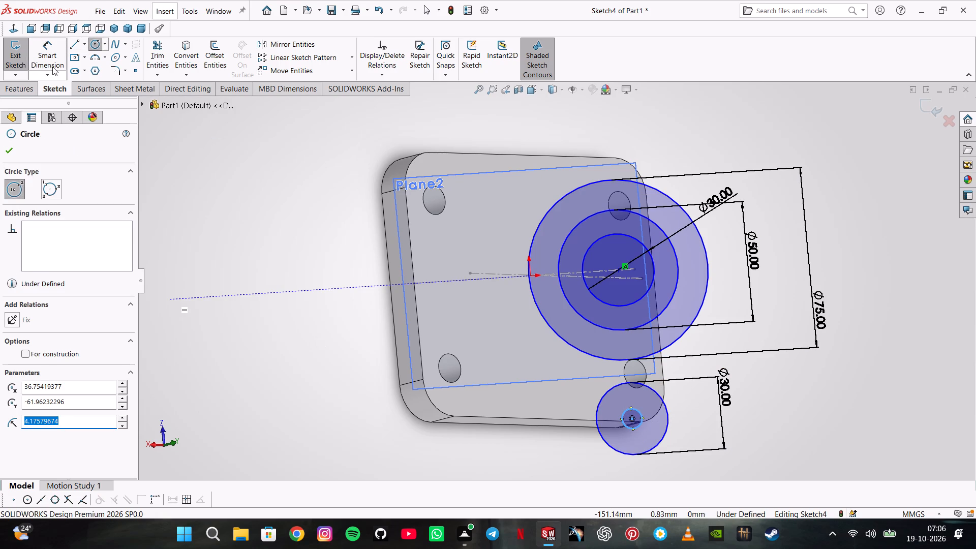
left_click(52, 67)
left_click(638, 417)
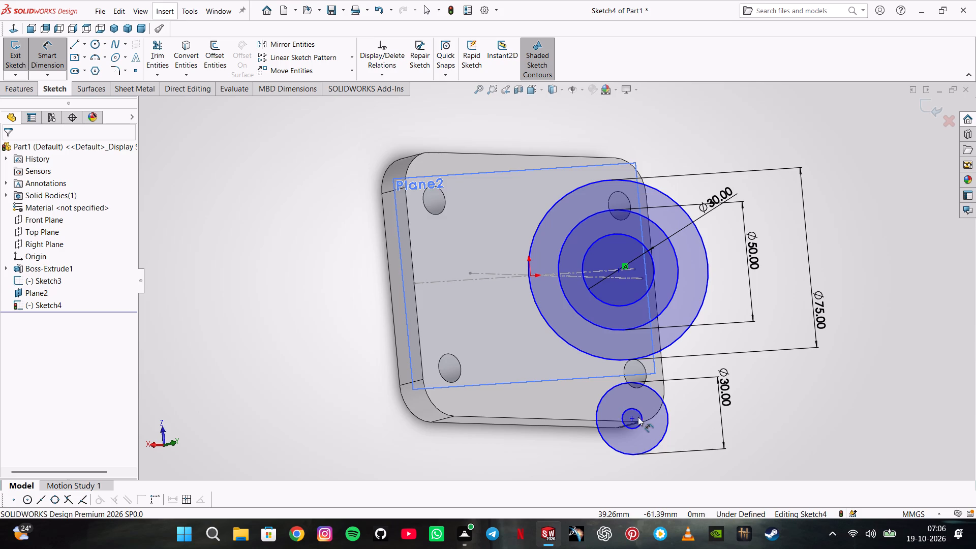
left_click(644, 414)
left_click(699, 406)
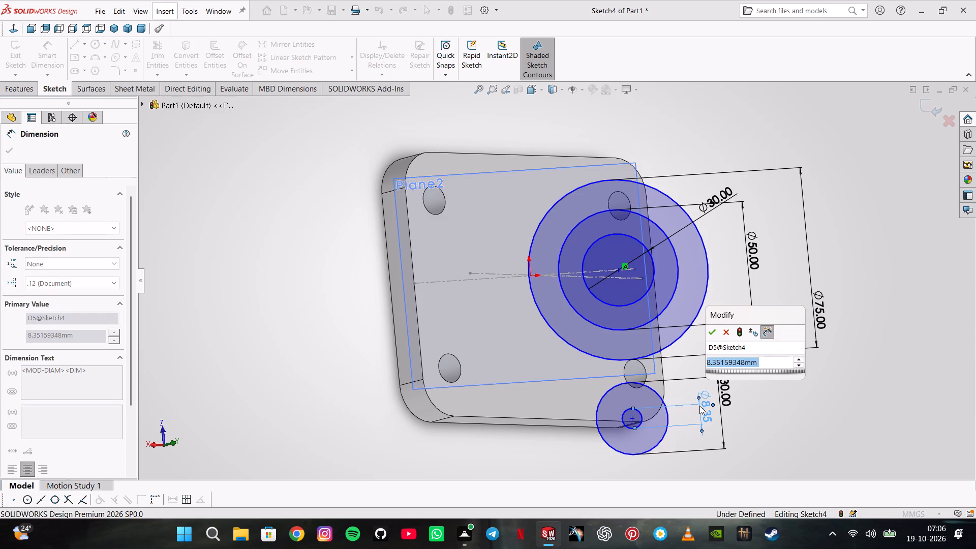
type("13")
key("Return")
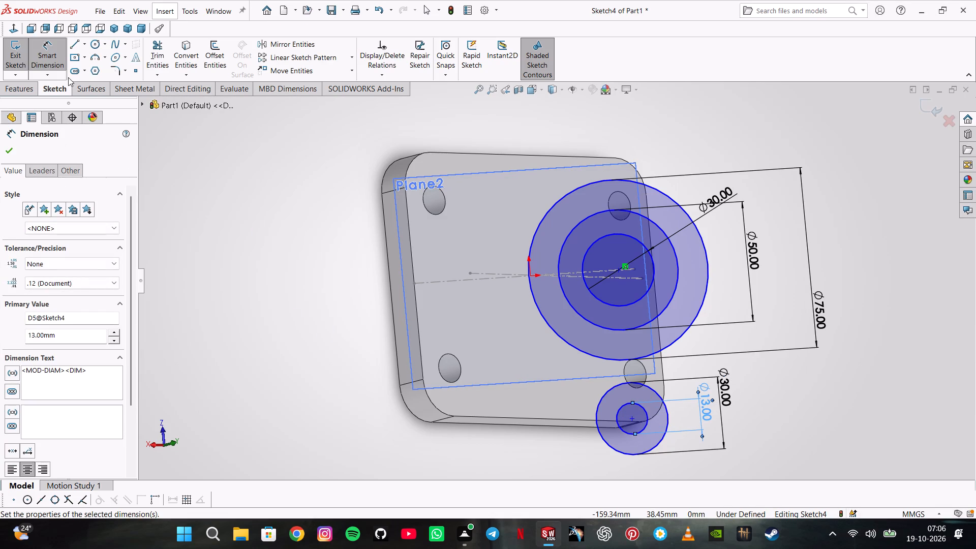
Sketch a centre rectangle about 171 × 18 mm, centred on the concentric circles and reaching the plate's far edge.
left_click(70, 57)
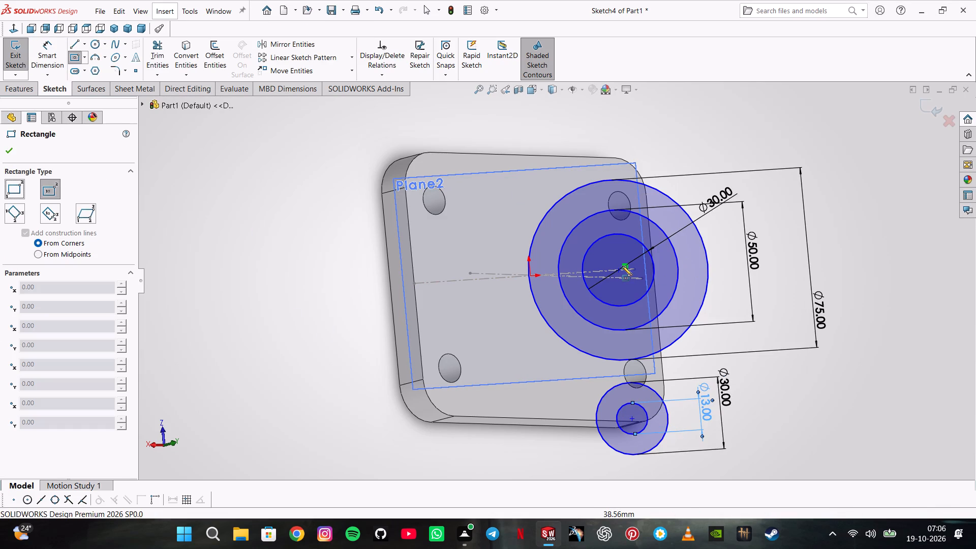
left_click(620, 267)
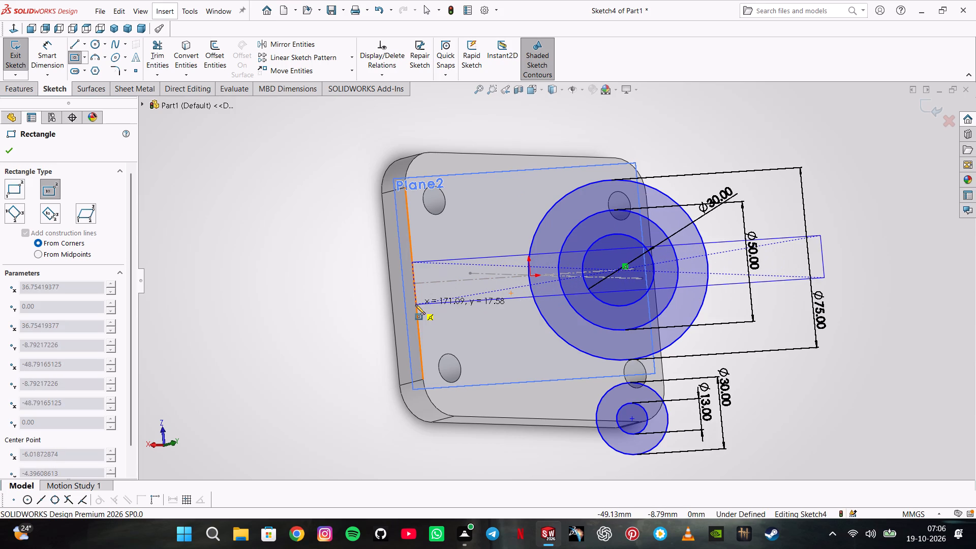
left_click(415, 304)
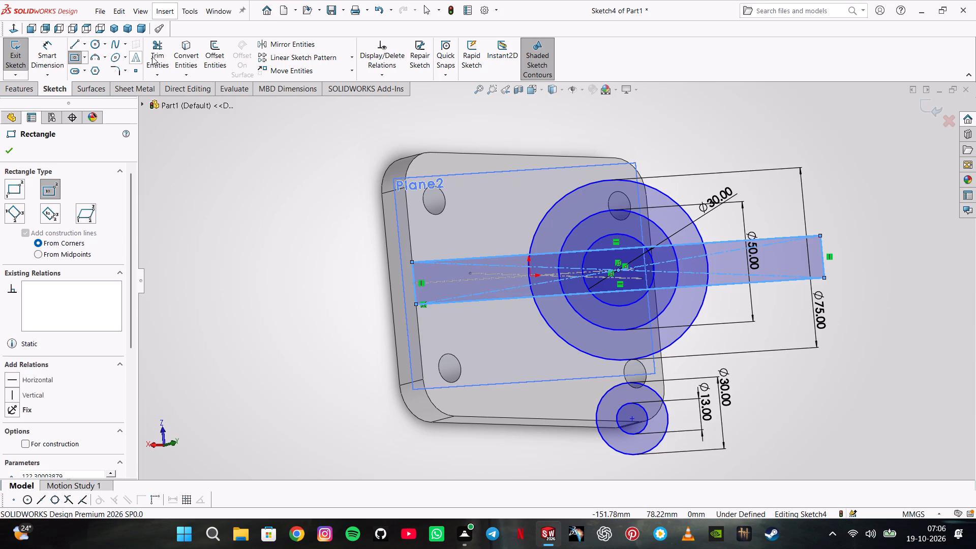
Trim the rectangle's free short side, plus the upper edge and rising diagonal beyond the 50 mm circle on that side.
left_click(157, 58)
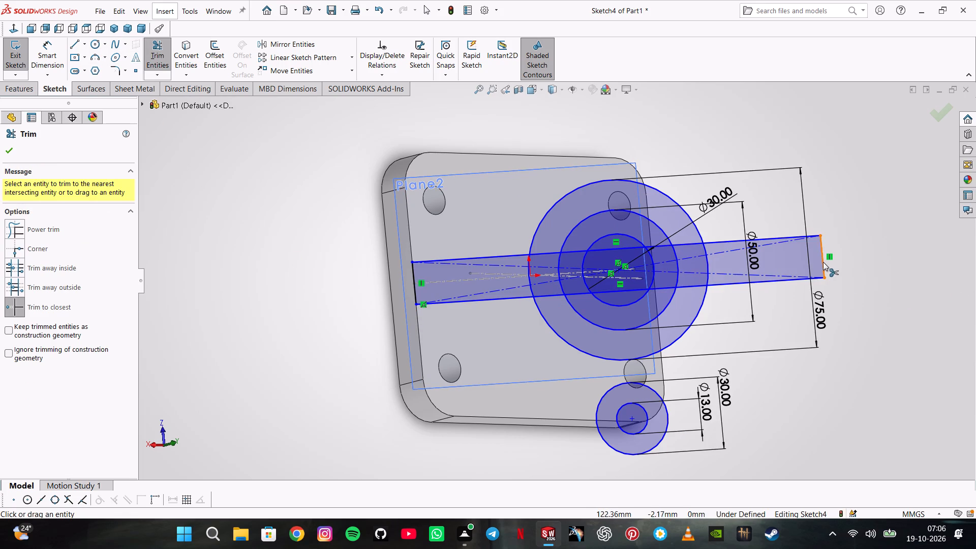
left_click(823, 262)
left_click(786, 234)
left_click(784, 237)
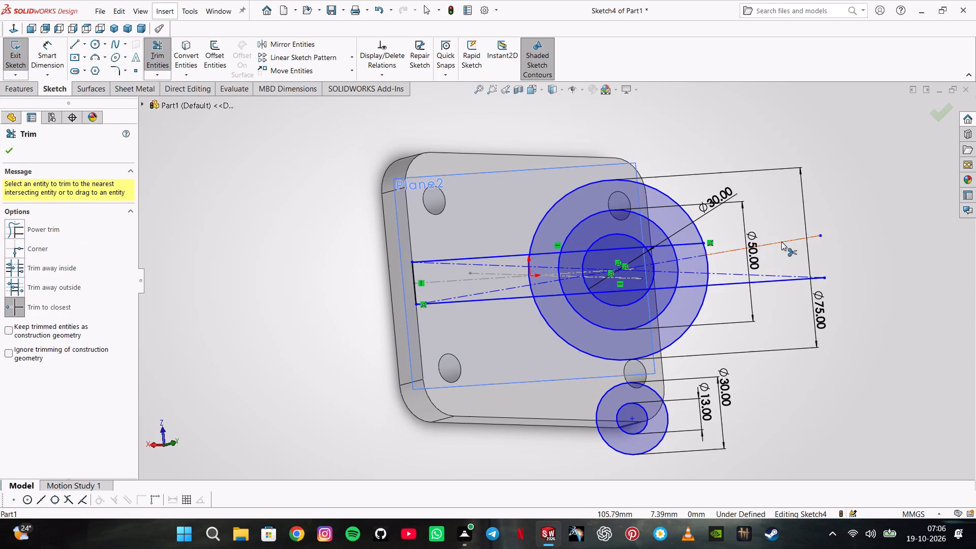
left_click(781, 241)
left_click(692, 248)
left_click(689, 240)
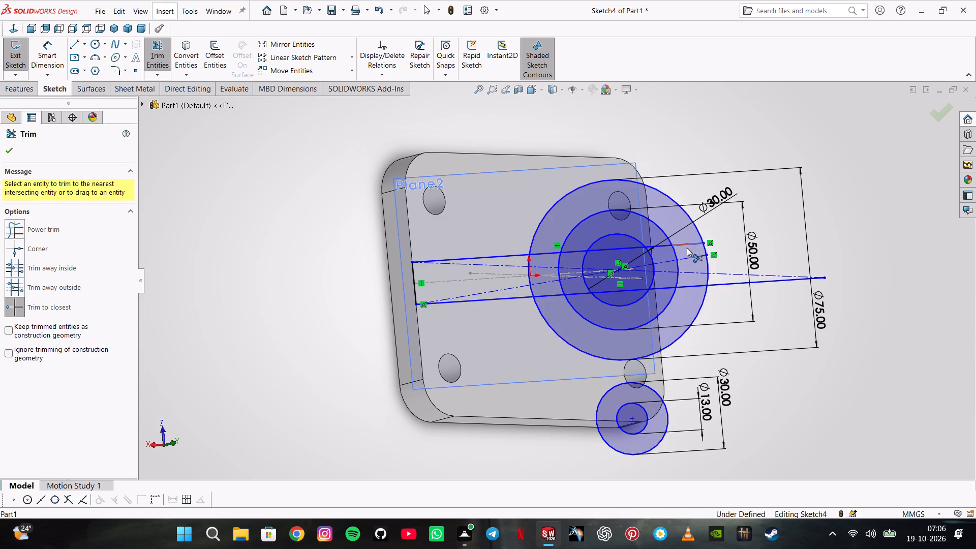
left_click(687, 243)
left_click(687, 253)
left_click(690, 257)
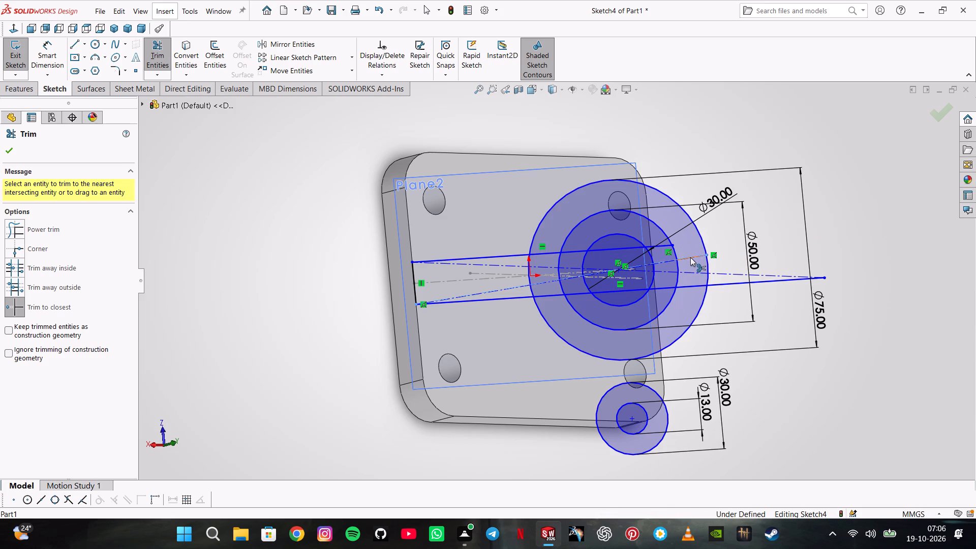
Trim the rectangle's long edges inside the 50 mm circle and the diagonal segments between the 50 mm and 30 mm circles facing the arm.
left_click(661, 248)
left_click(635, 251)
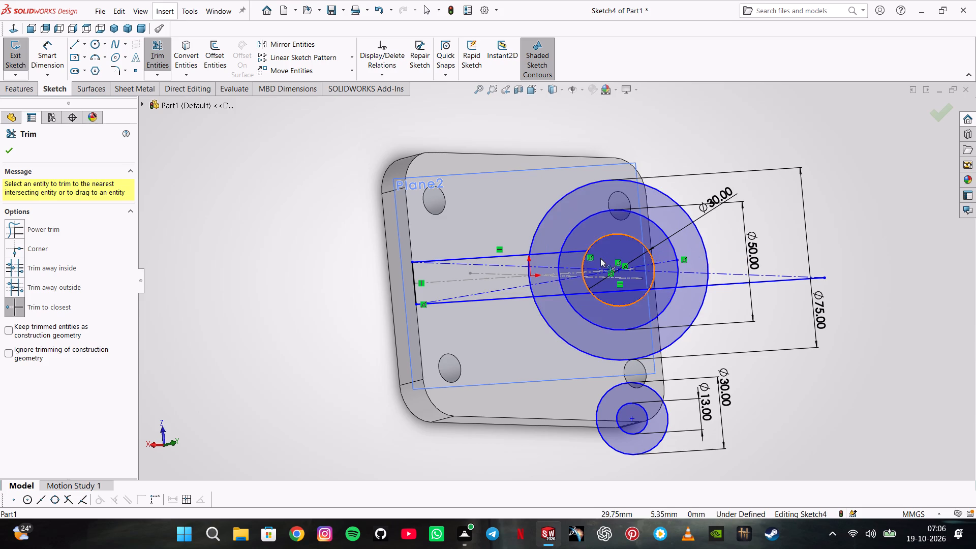
left_click(573, 249)
left_click(569, 267)
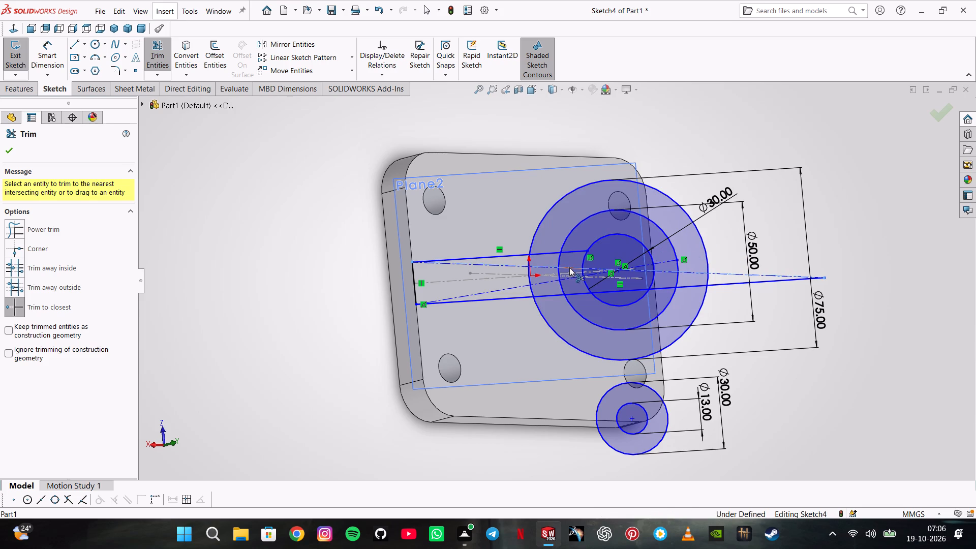
left_click(574, 277)
left_click(577, 252)
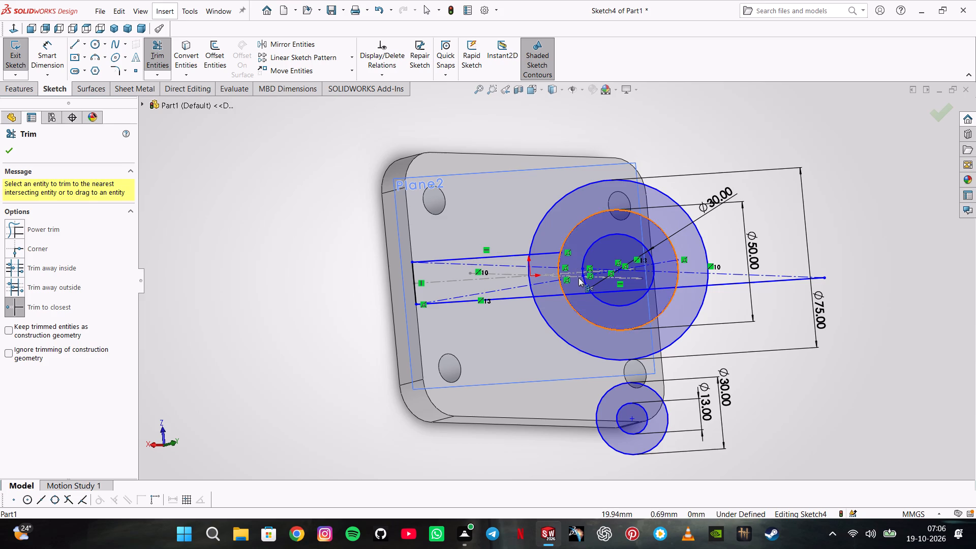
left_click(583, 293)
left_click(664, 284)
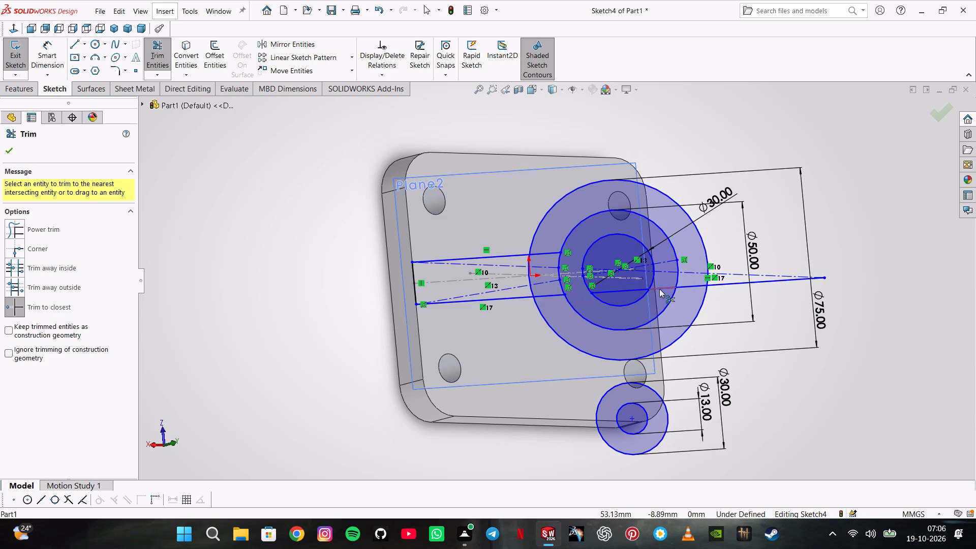
left_click(659, 289)
left_click(633, 292)
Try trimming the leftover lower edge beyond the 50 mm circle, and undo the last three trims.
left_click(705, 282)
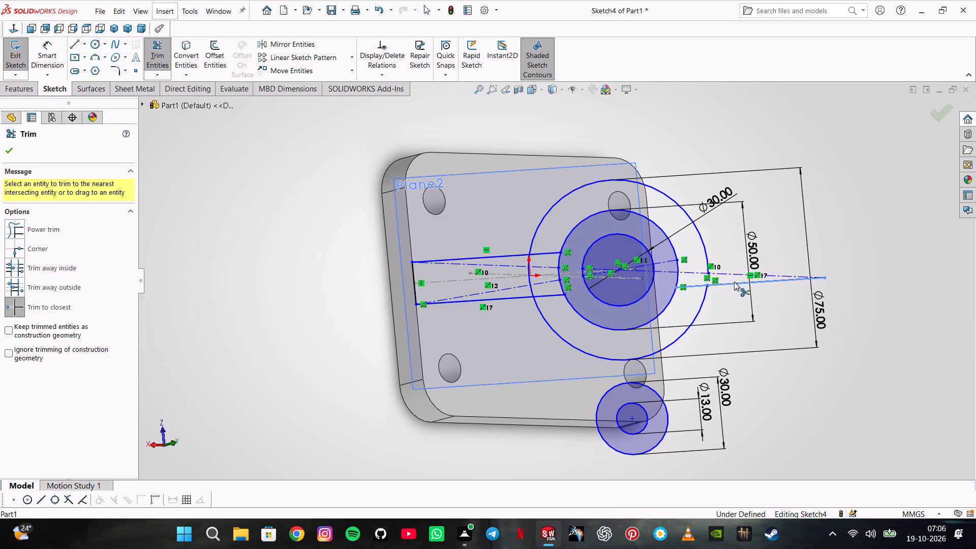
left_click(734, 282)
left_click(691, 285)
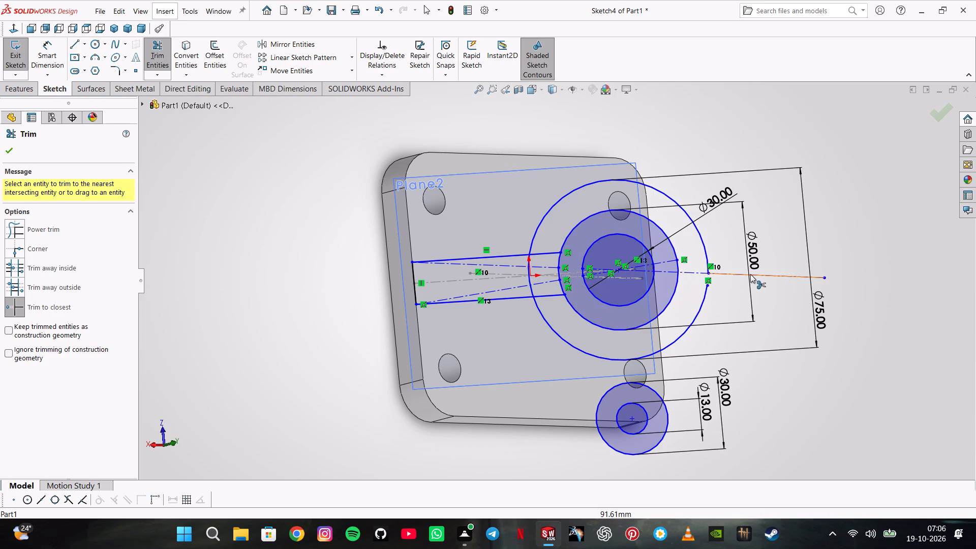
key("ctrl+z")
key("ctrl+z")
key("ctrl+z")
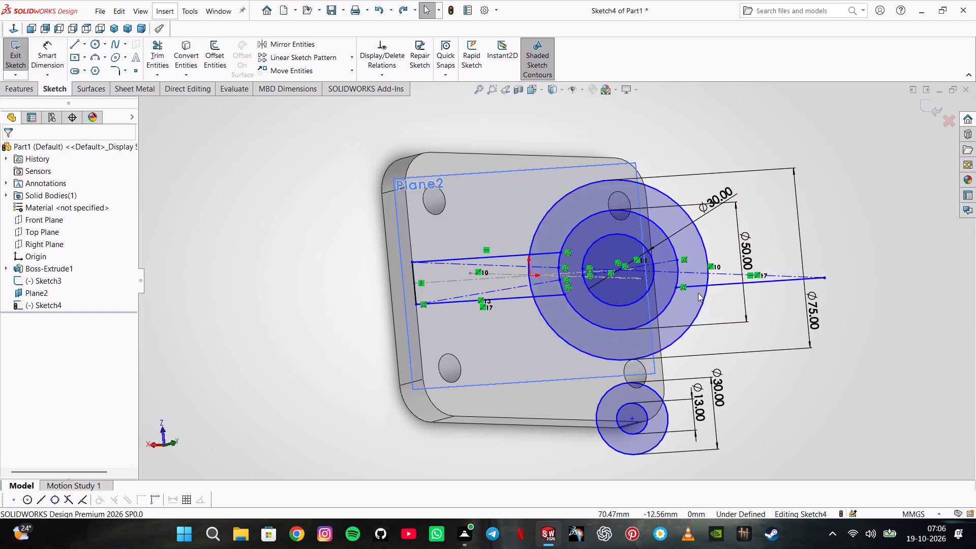
Delete the leftover lower rectangle edge extending beyond the 50 mm circle on the free side.
left_click(694, 288)
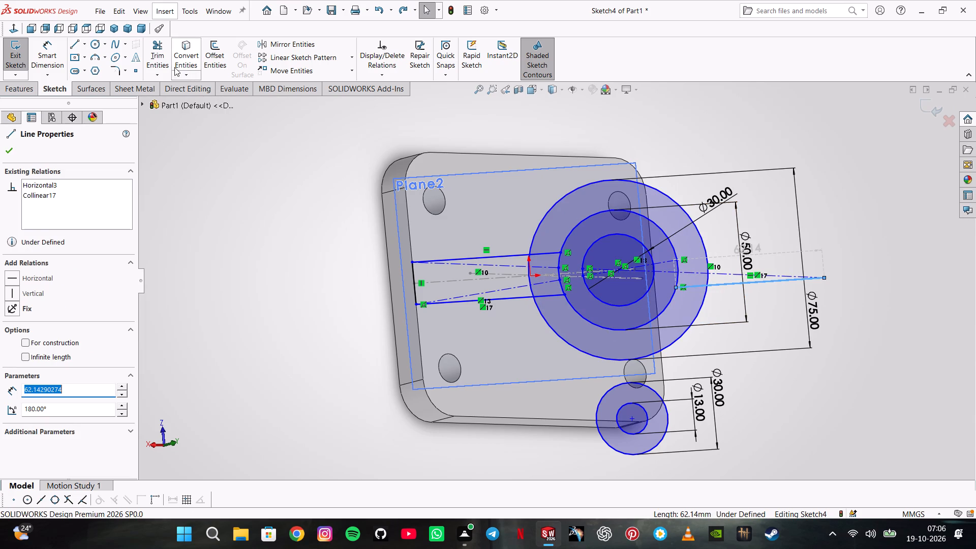
left_click(170, 62)
key("Escape")
key("grave")
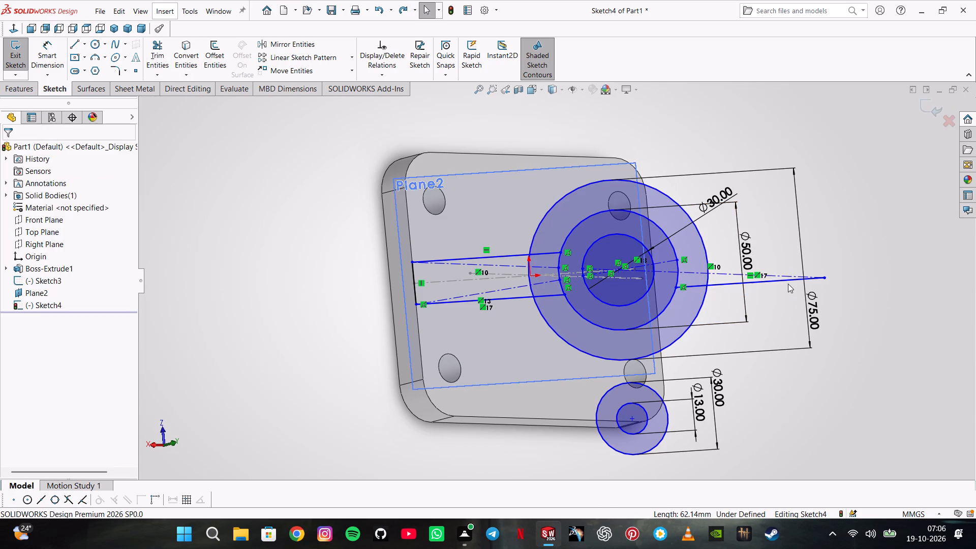
left_click(790, 280)
key("Delete")
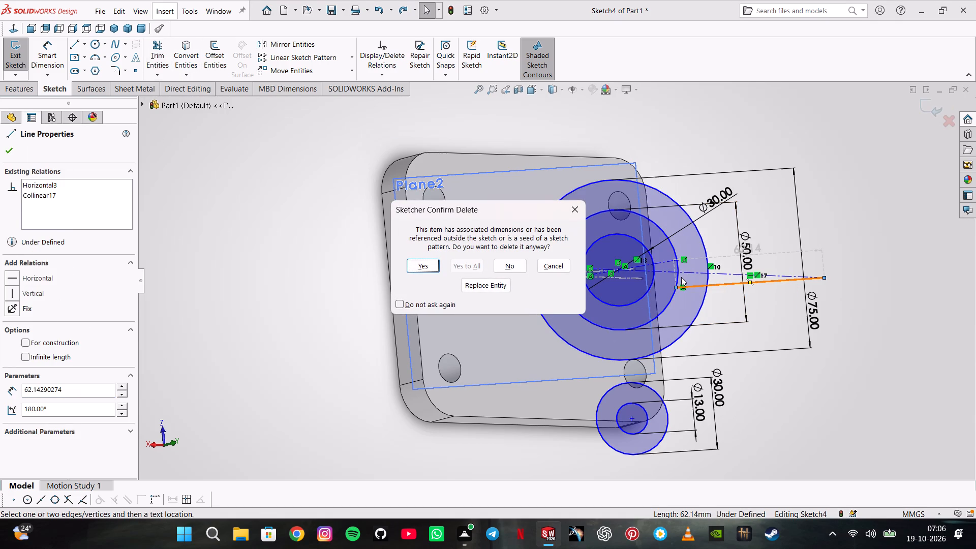
key("Return")
Delete the rectangle's four remaining construction diagonal segments, two across the circles and two along the arm.
scroll(665, 266, "down", 5)
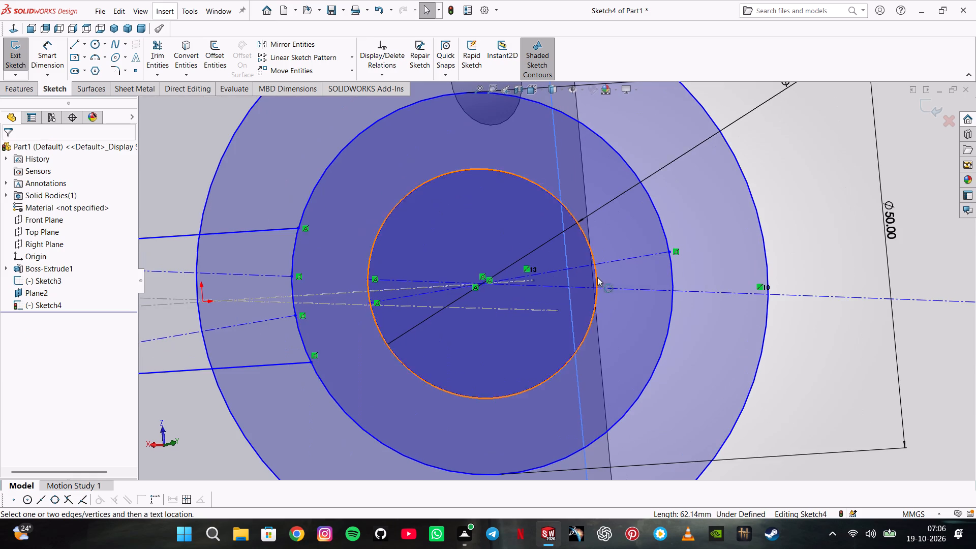
left_click(640, 290)
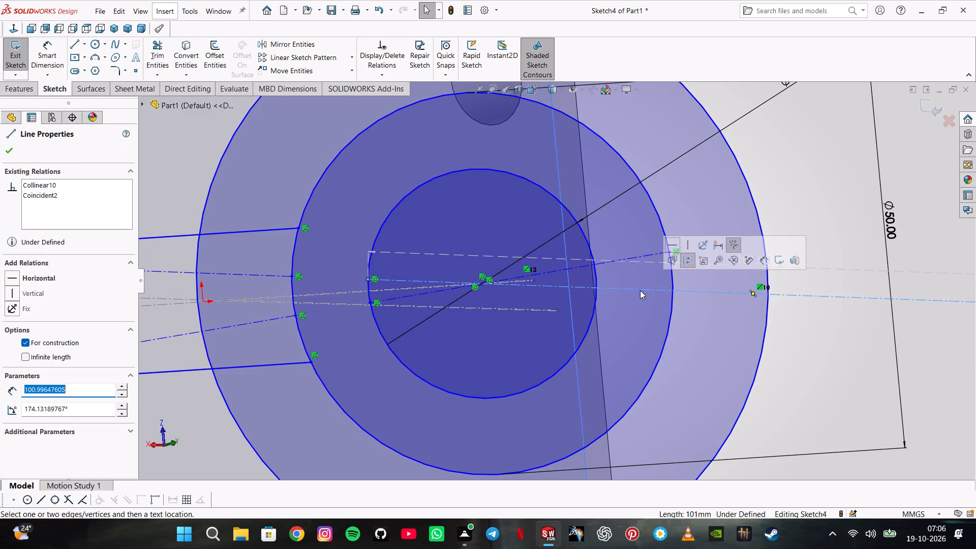
key("Delete")
key("Return")
left_click(636, 255)
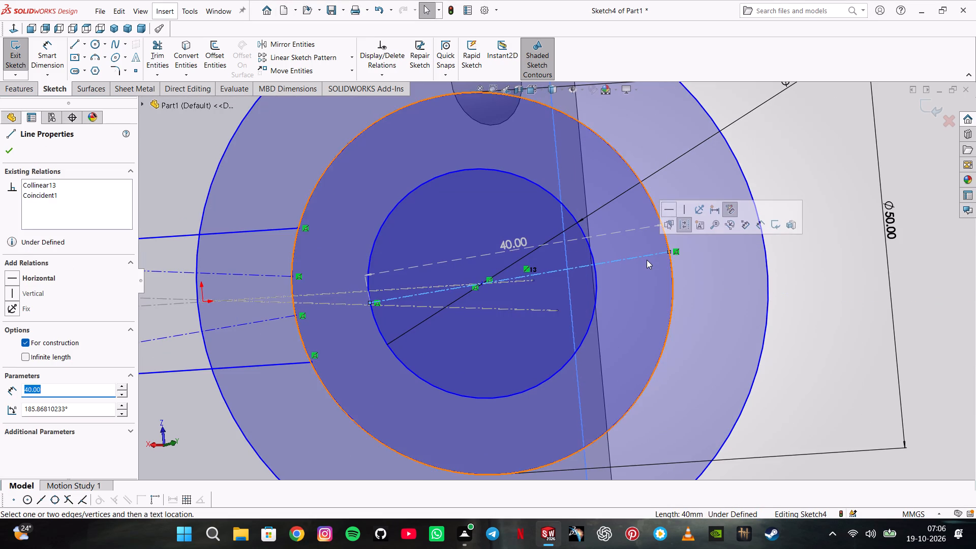
key("Delete")
key("Return")
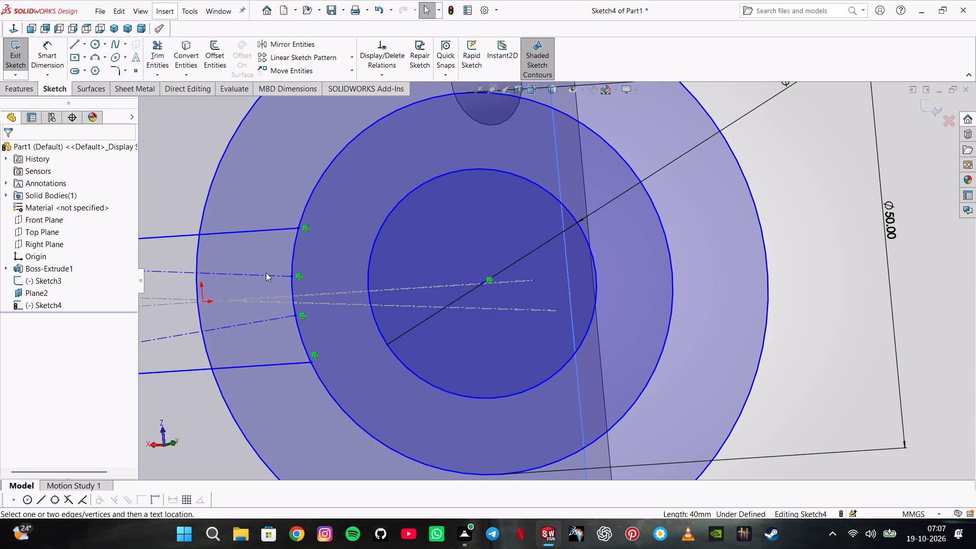
left_click(270, 278)
key("Delete")
key("Return")
left_click(277, 320)
key("Return")
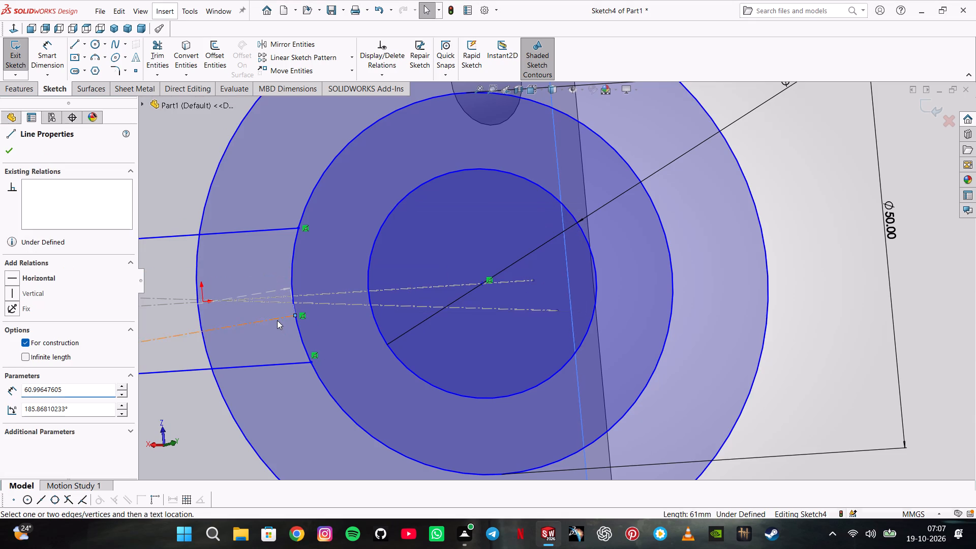
key("Delete")
key("Return")
Dimension the connecting arm's width between its two long edges and set it to 35 mm.
scroll(280, 316, "up", 3)
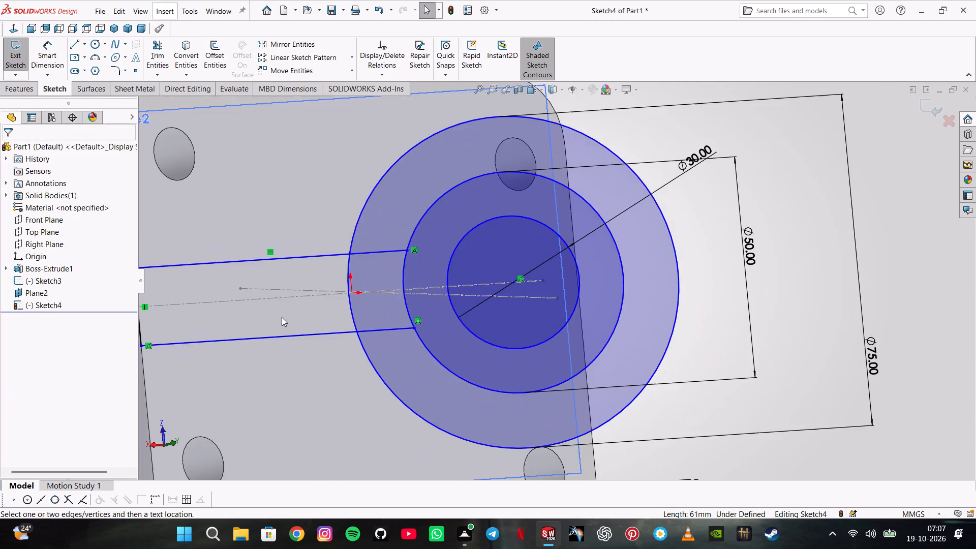
scroll(283, 317, "up", 2)
scroll(298, 308, "down", 4)
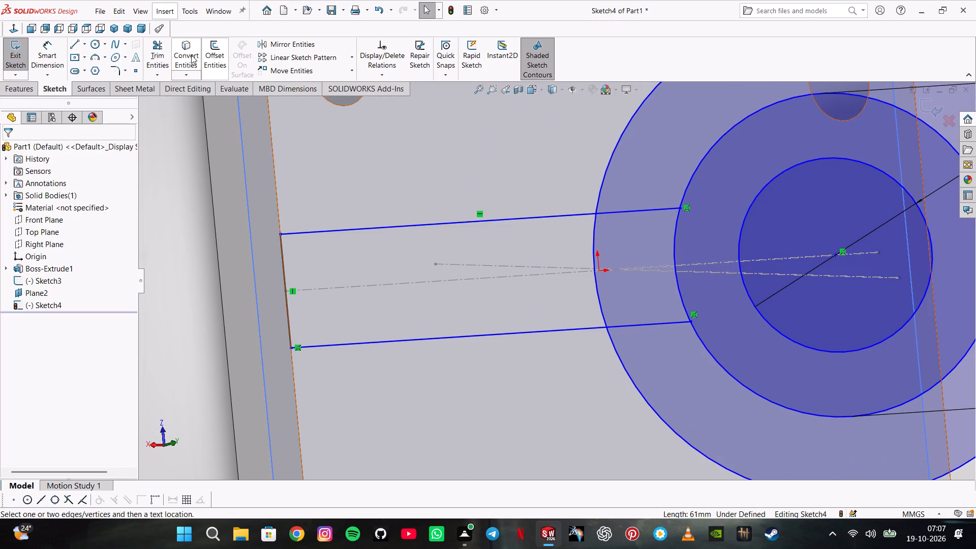
left_click(57, 54)
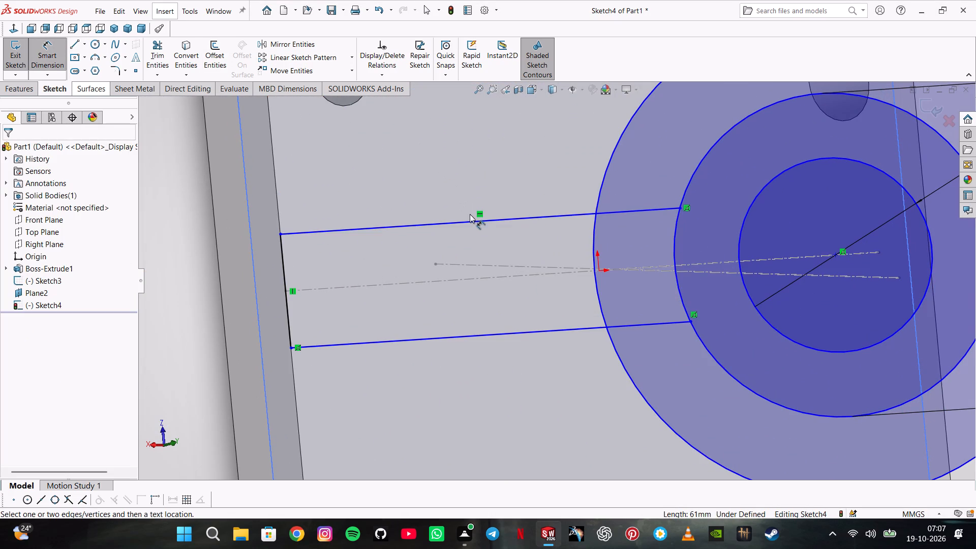
left_click(475, 219)
left_click(510, 333)
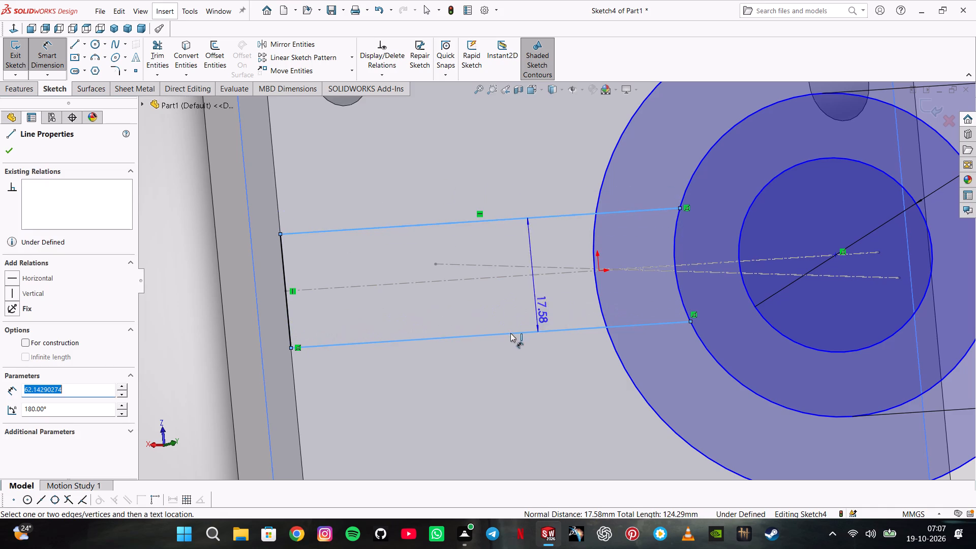
left_click(192, 302)
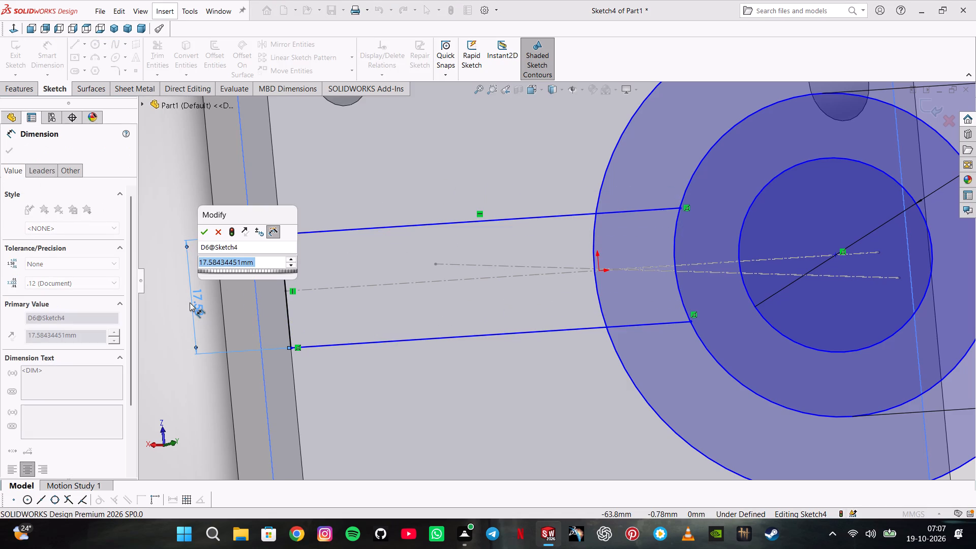
type("35")
key("Return")
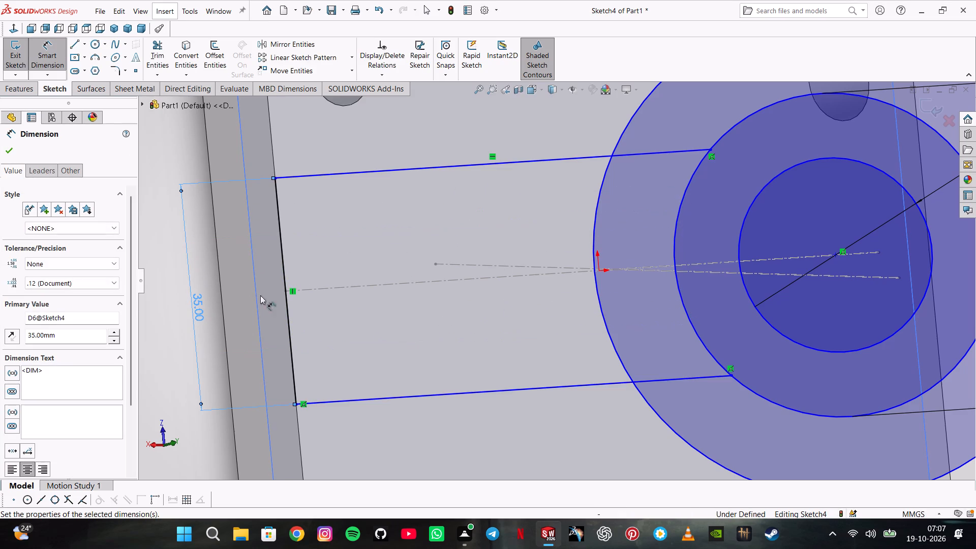
Add a 17.5 mm dimension between the arm's upper long edge and the centreline running through the arm.
left_click(552, 272)
left_click(535, 162)
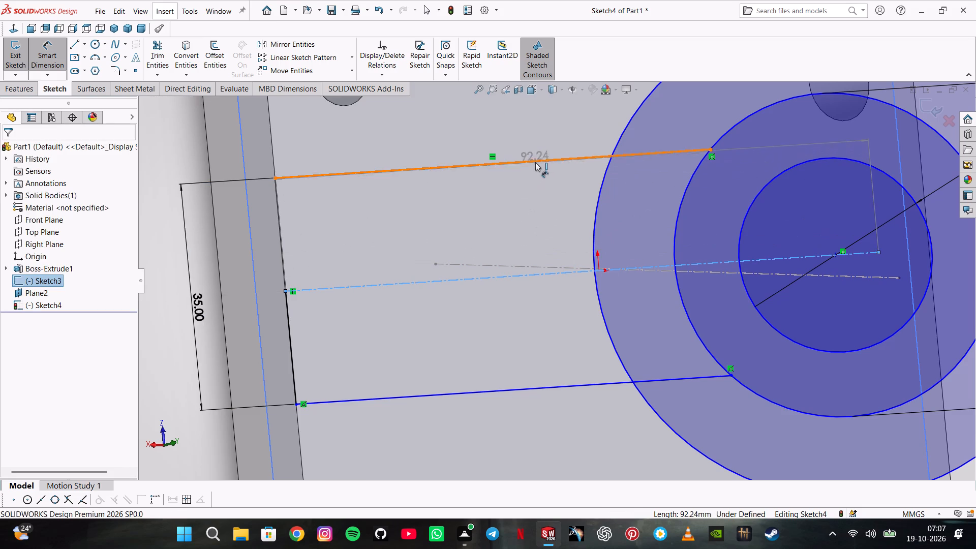
left_click(236, 251)
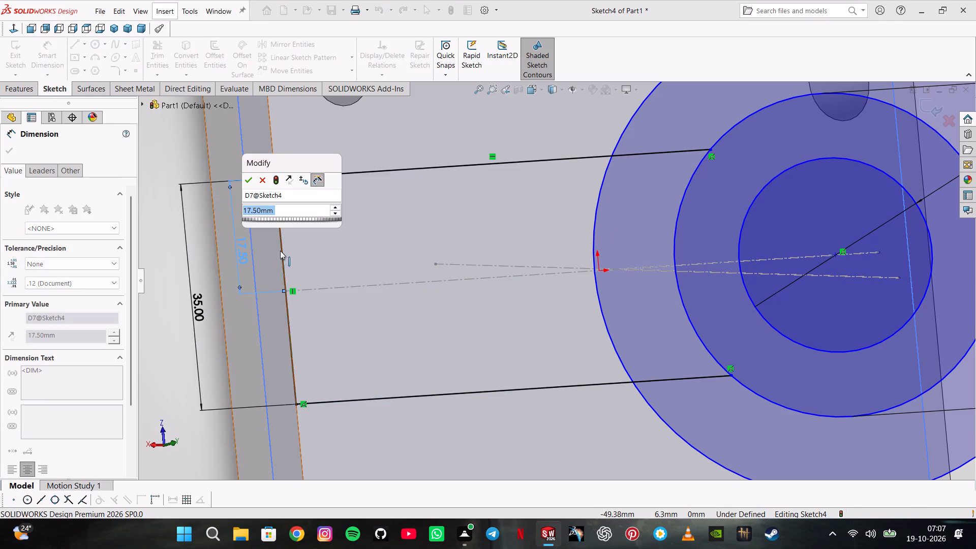
left_click(248, 178)
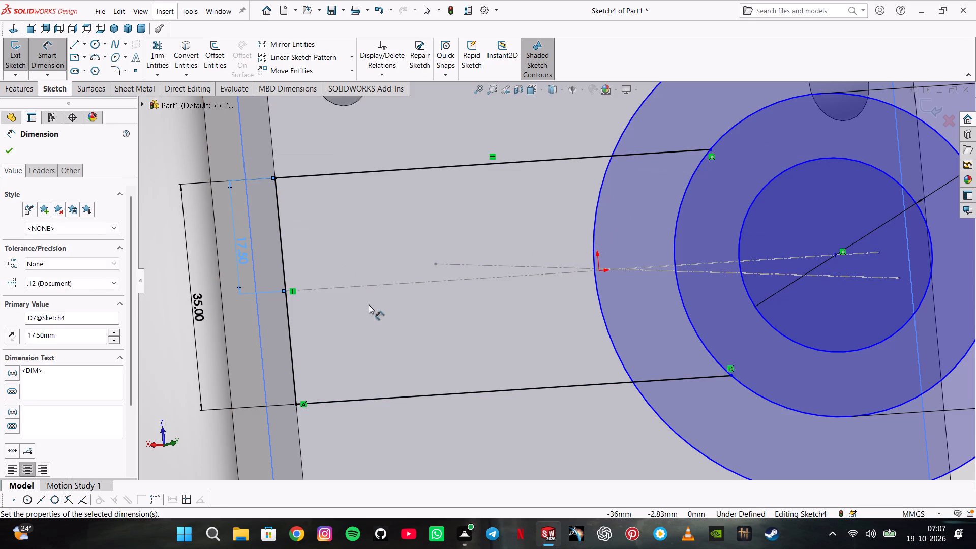
left_click(167, 152)
scroll(498, 361, "up", 5)
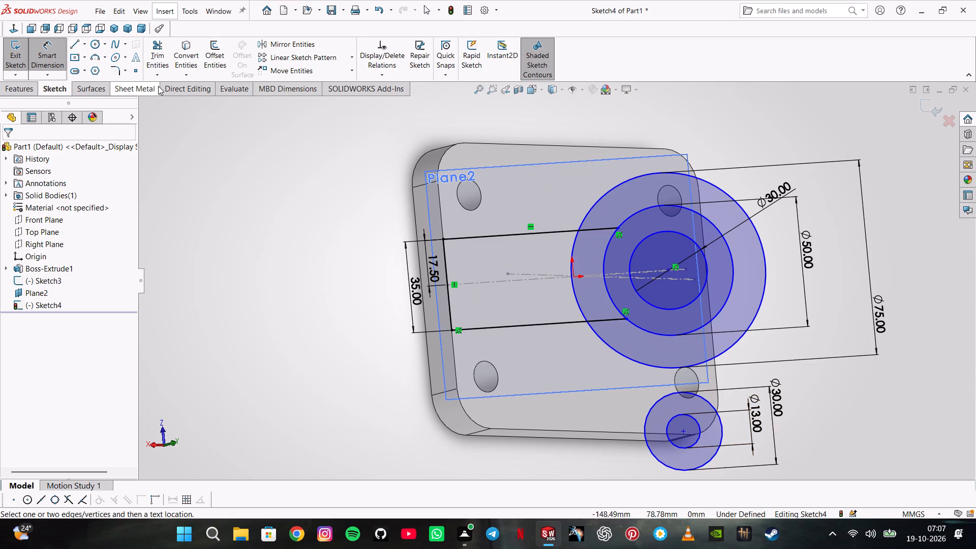
key("Escape")
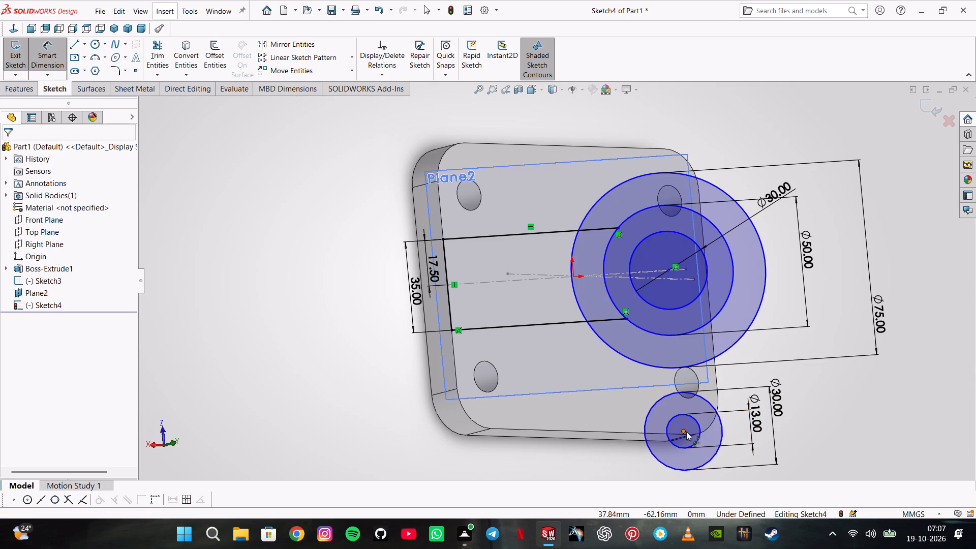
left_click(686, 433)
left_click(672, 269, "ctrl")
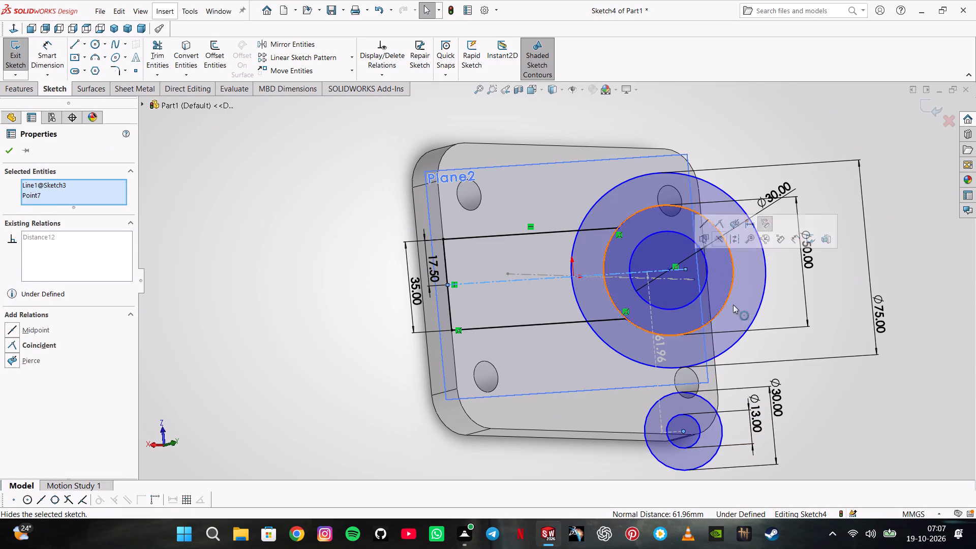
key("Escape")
Make the 30 mm circle around the 13 mm hole tangent to the 75 mm circle.
left_click(698, 364)
left_click(701, 398, "ctrl")
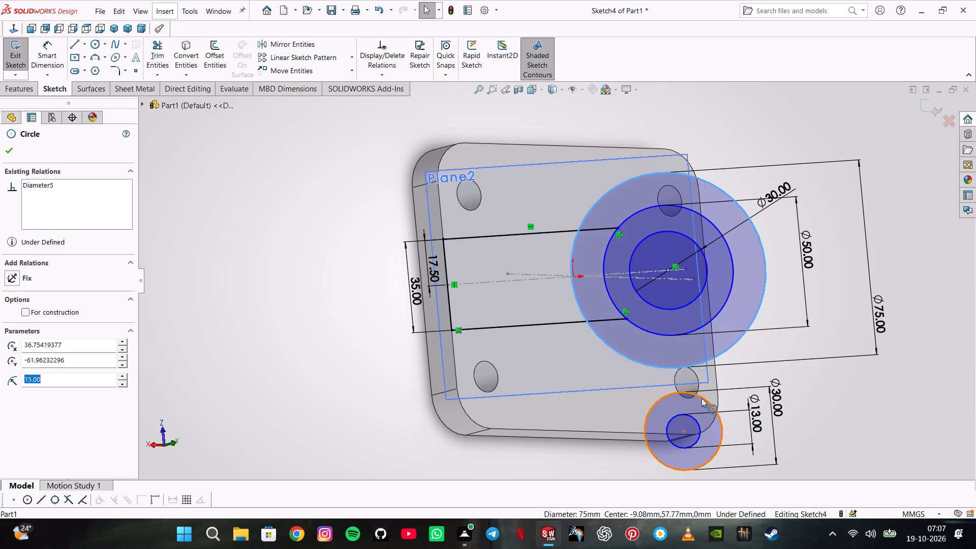
left_click(748, 354)
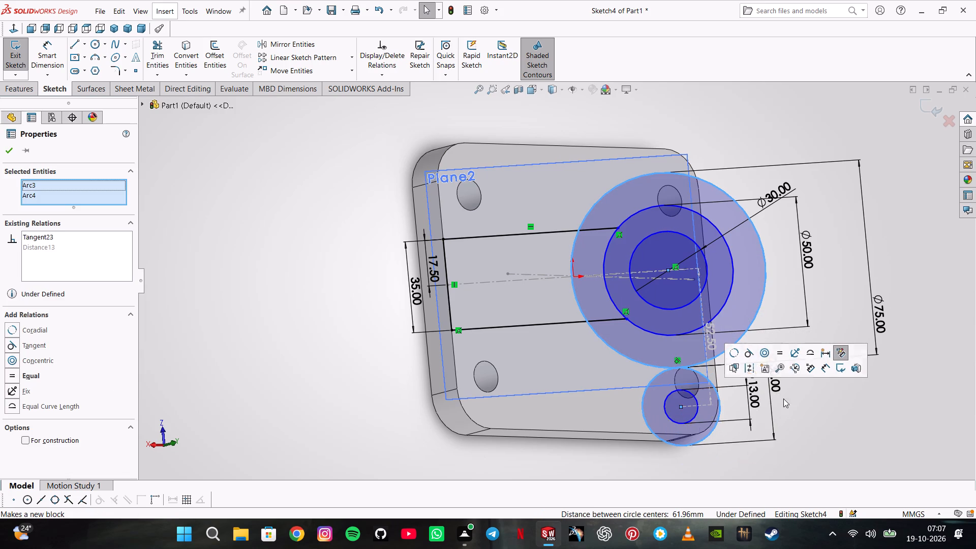
key("Escape")
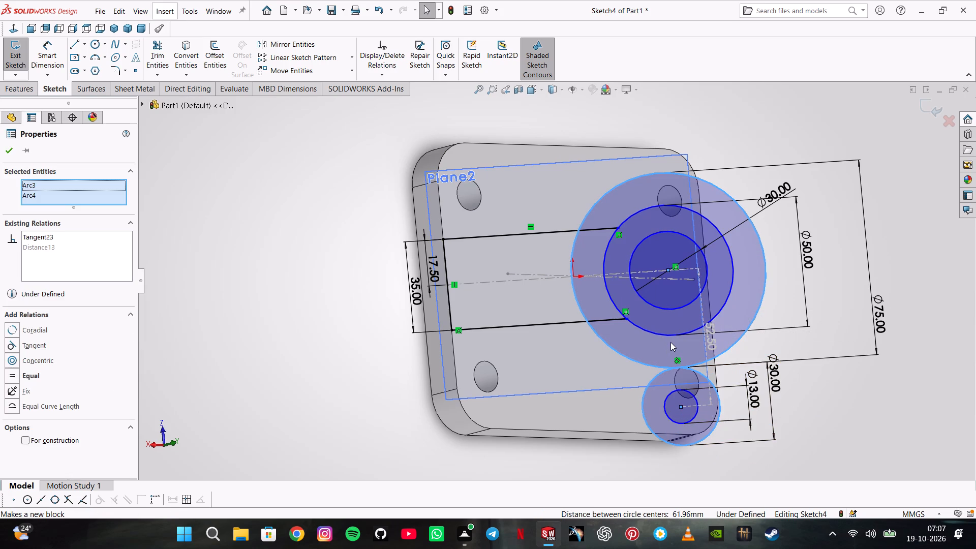
left_click(834, 295)
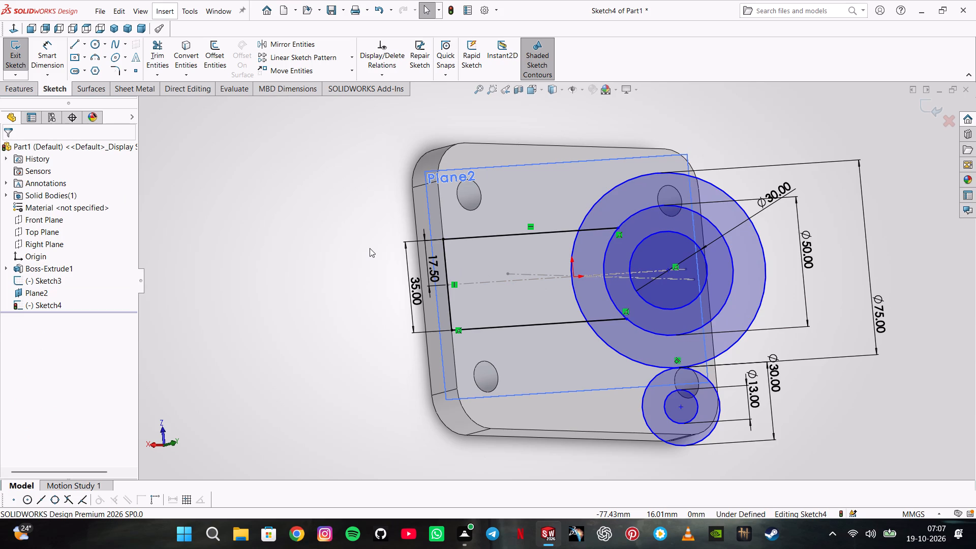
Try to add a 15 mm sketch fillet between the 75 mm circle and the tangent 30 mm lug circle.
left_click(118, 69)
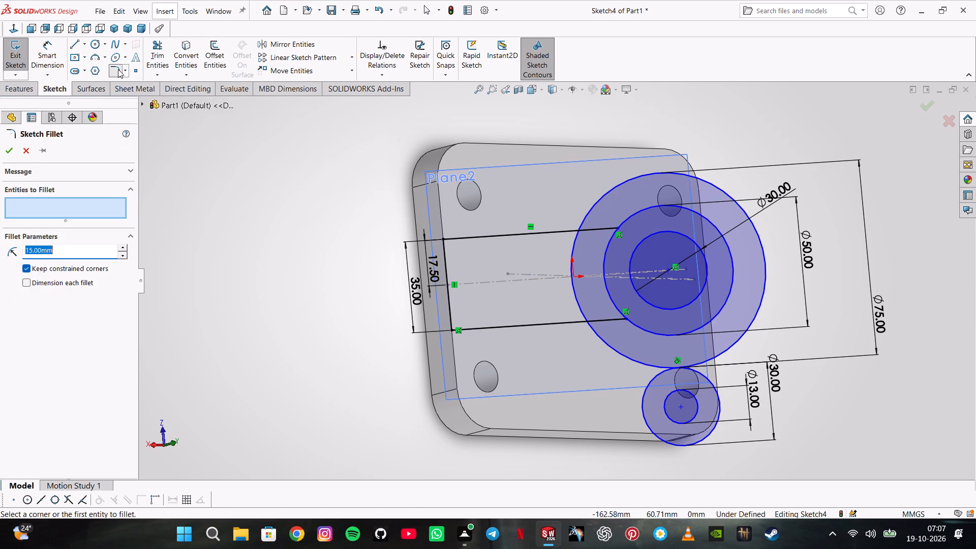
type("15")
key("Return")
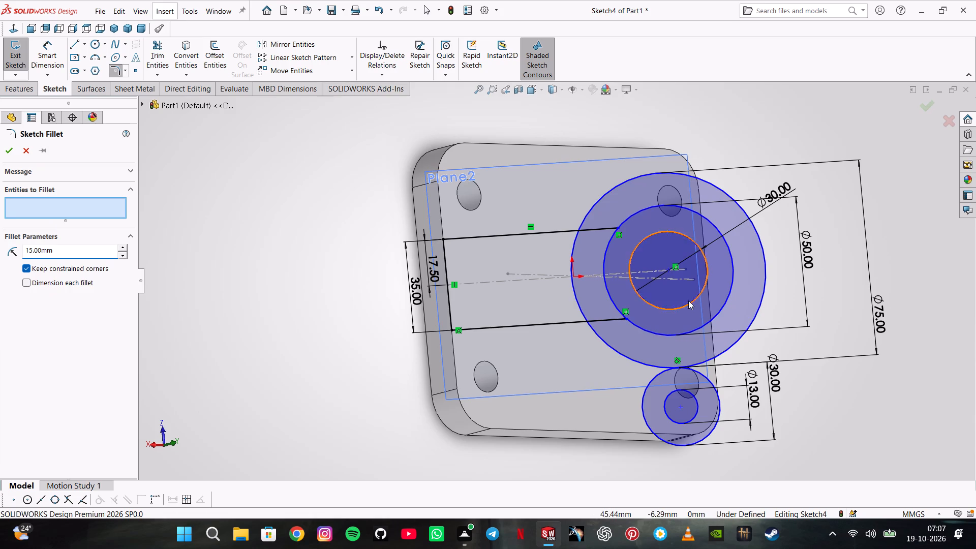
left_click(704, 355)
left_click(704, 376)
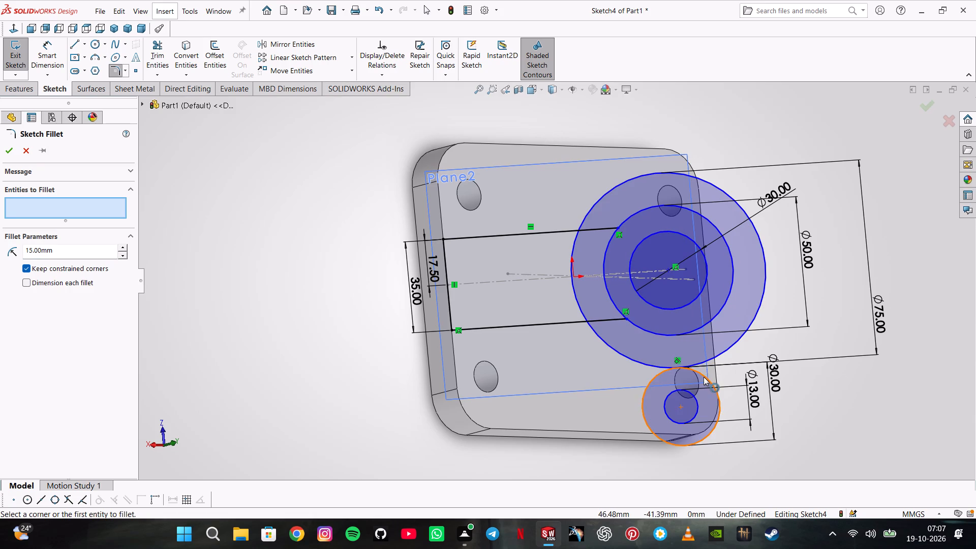
Sketch two circles, about 4 mm in diameter on the lug's arm side and about 11.3 mm on its other side.
left_click(87, 43)
left_click(94, 44)
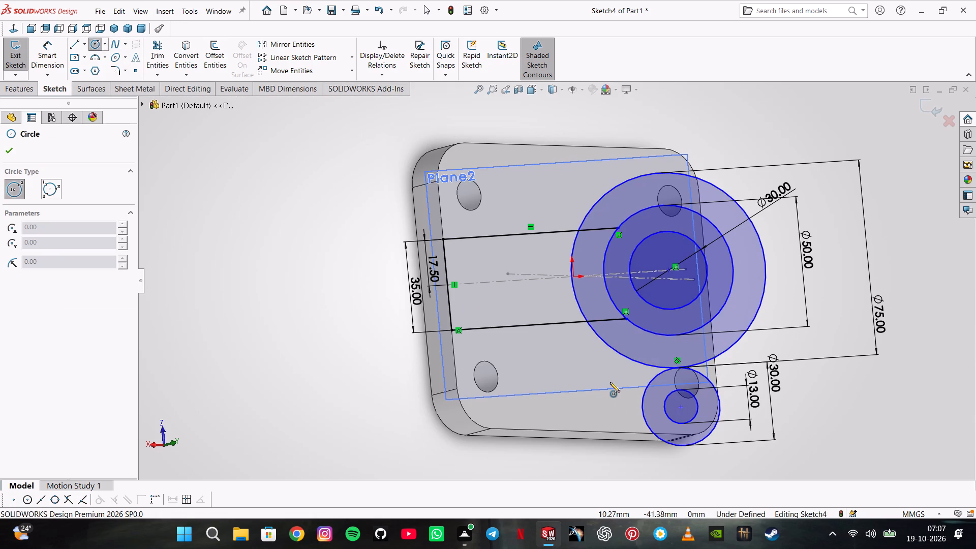
left_click(609, 381)
left_click(606, 385)
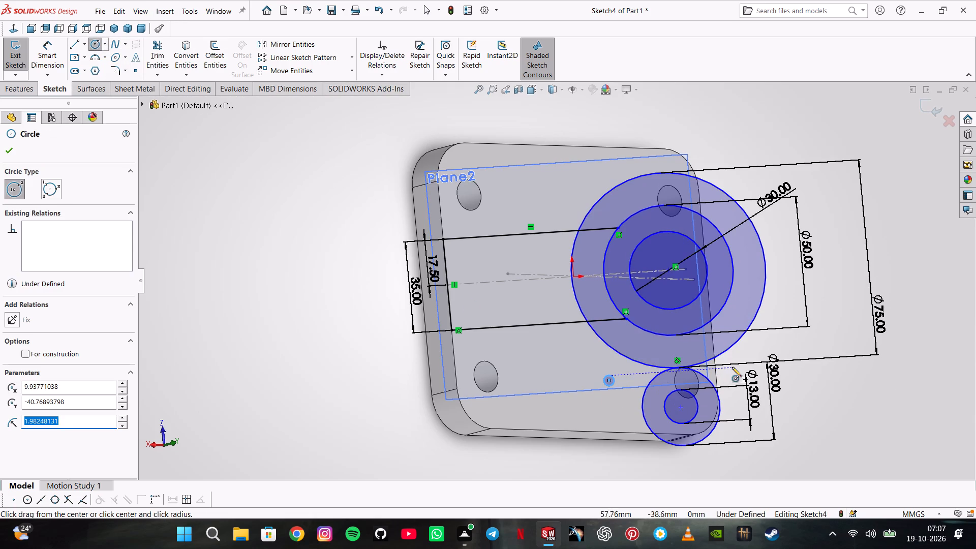
left_click(738, 373)
left_click(746, 385)
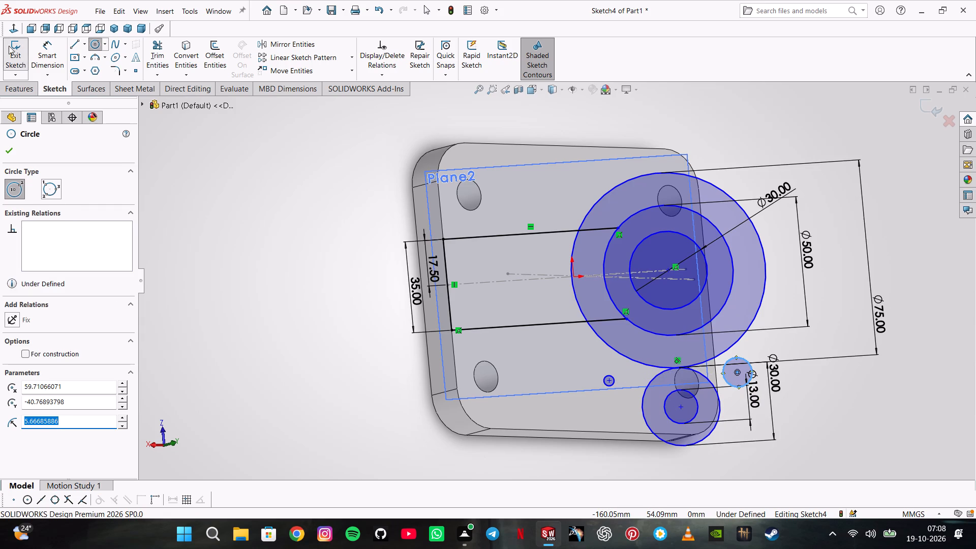
Set the diameters of the two new circles flanking the lug to 30 mm each.
left_click_drag(54, 46, 57, 52)
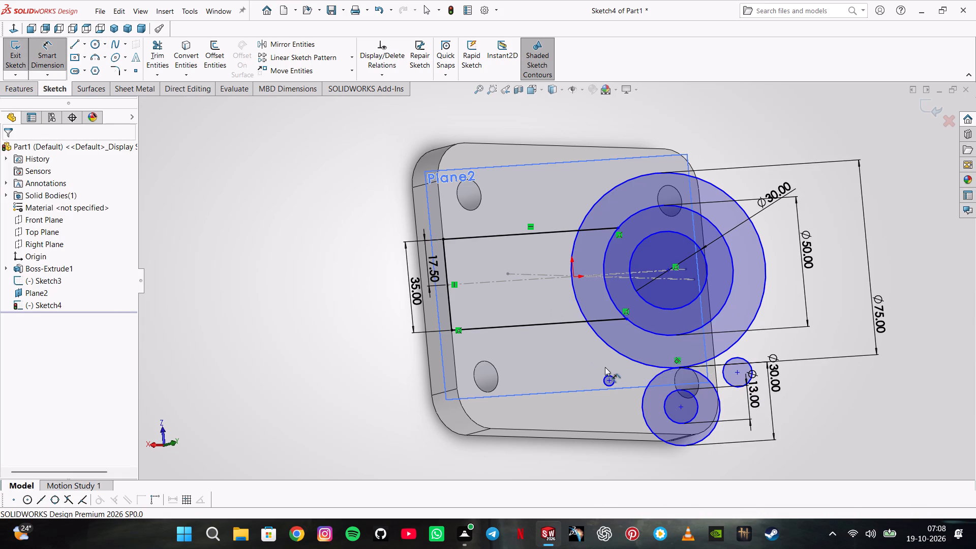
left_click(609, 374)
left_click(555, 383)
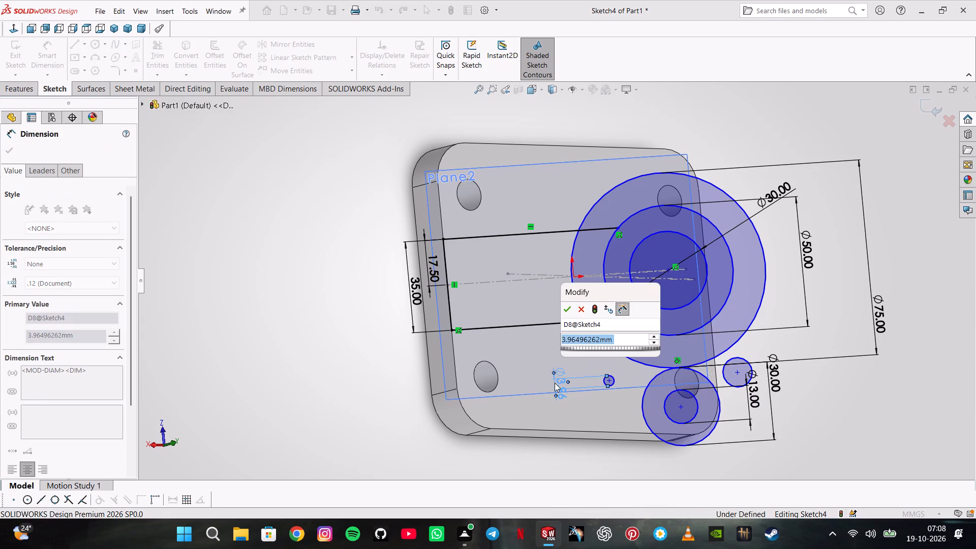
type("15*2")
key("Return")
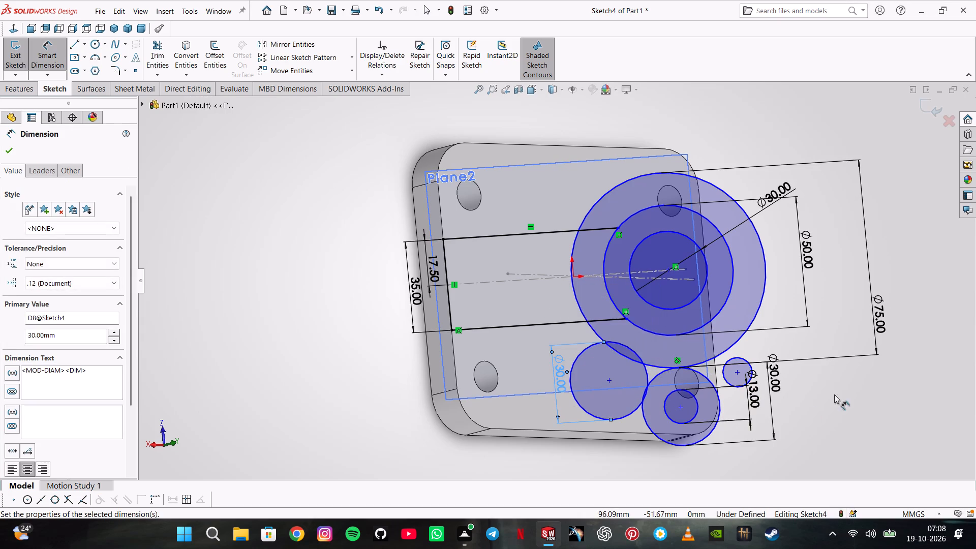
left_click(745, 358)
left_click(812, 371)
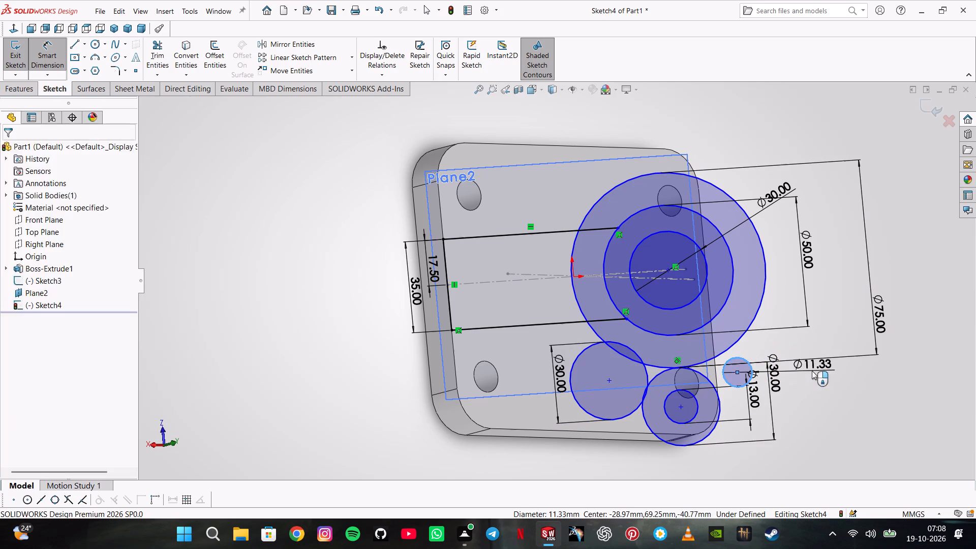
type("30")
key("Return")
key("Escape")
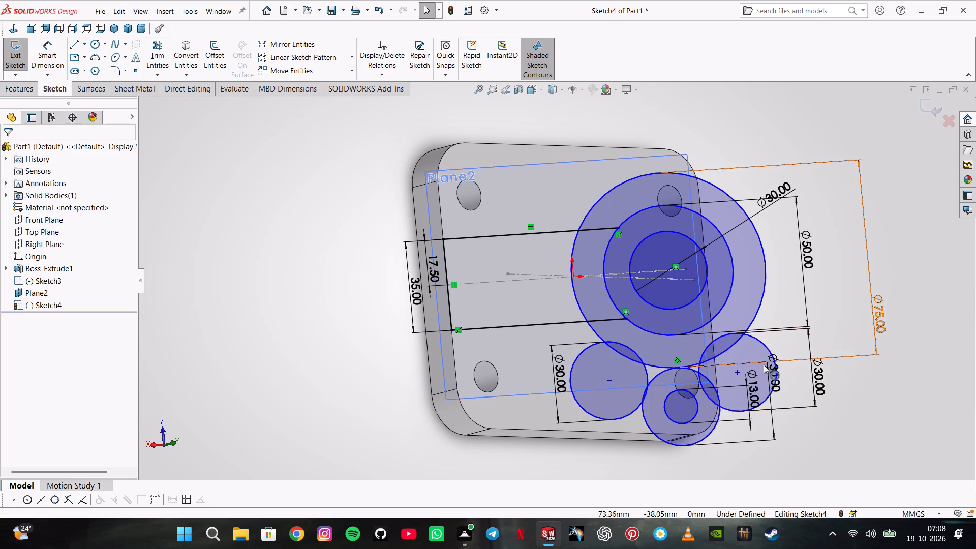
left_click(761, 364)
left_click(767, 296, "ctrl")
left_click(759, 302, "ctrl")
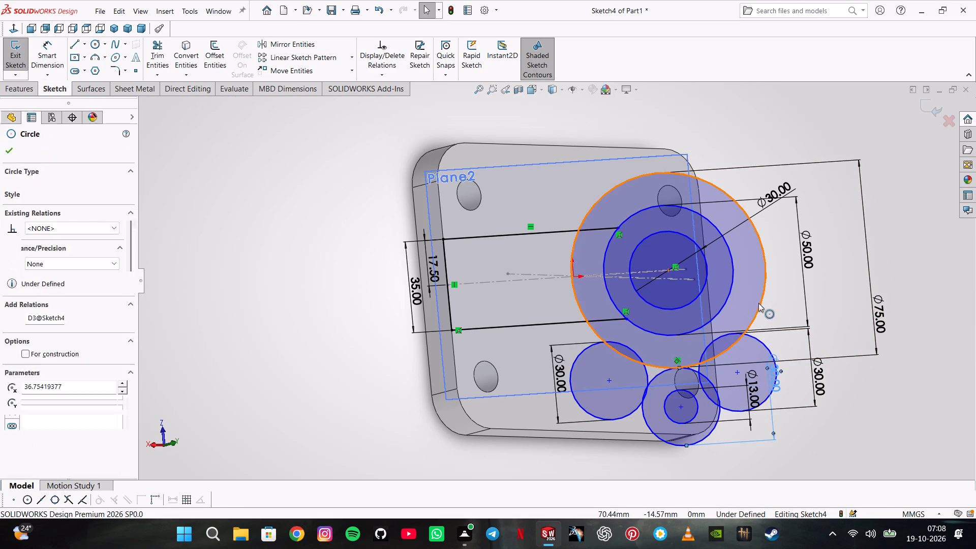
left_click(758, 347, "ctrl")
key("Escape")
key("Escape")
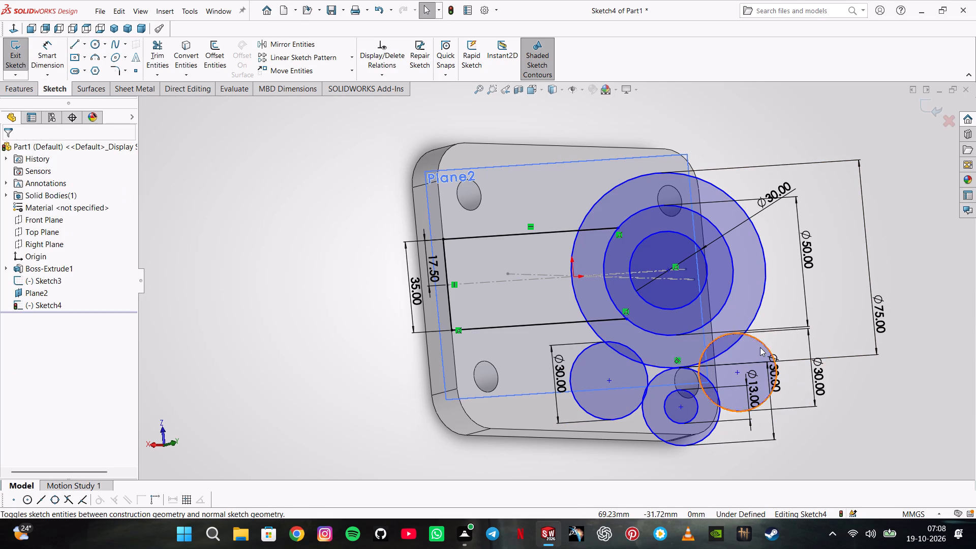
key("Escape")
Make the new 30 mm circle on the side away from the arm tangent to the 75 mm circle.
left_click(760, 347)
left_click(757, 316, "ctrl")
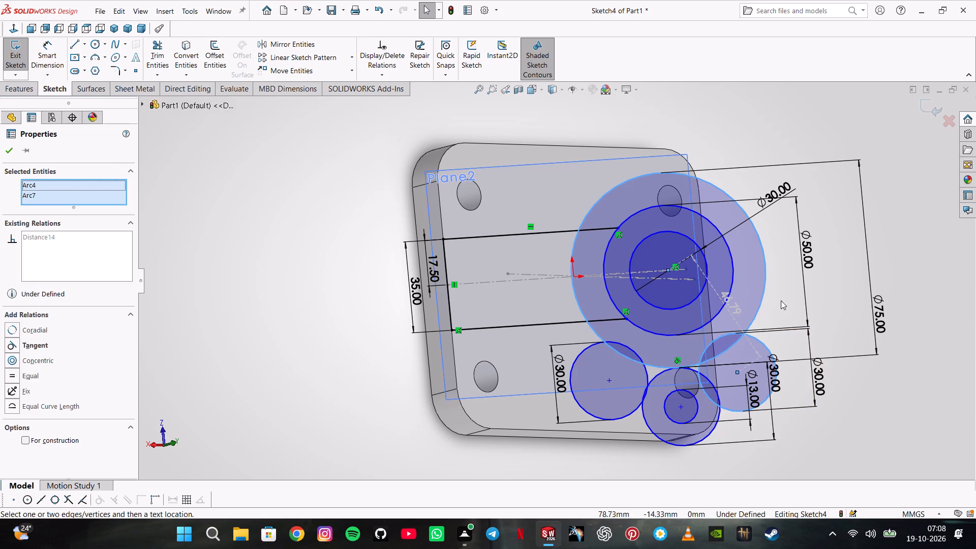
left_click(807, 270)
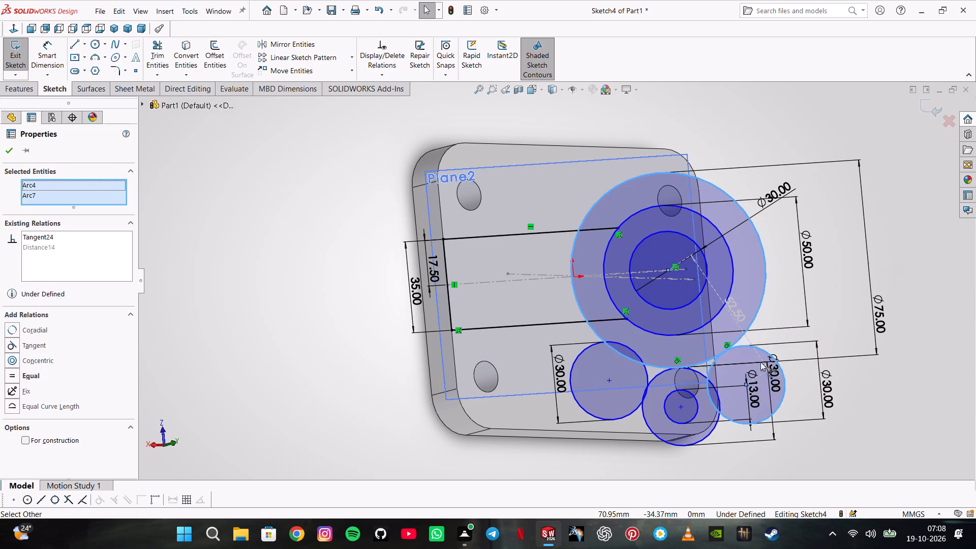
key("Escape")
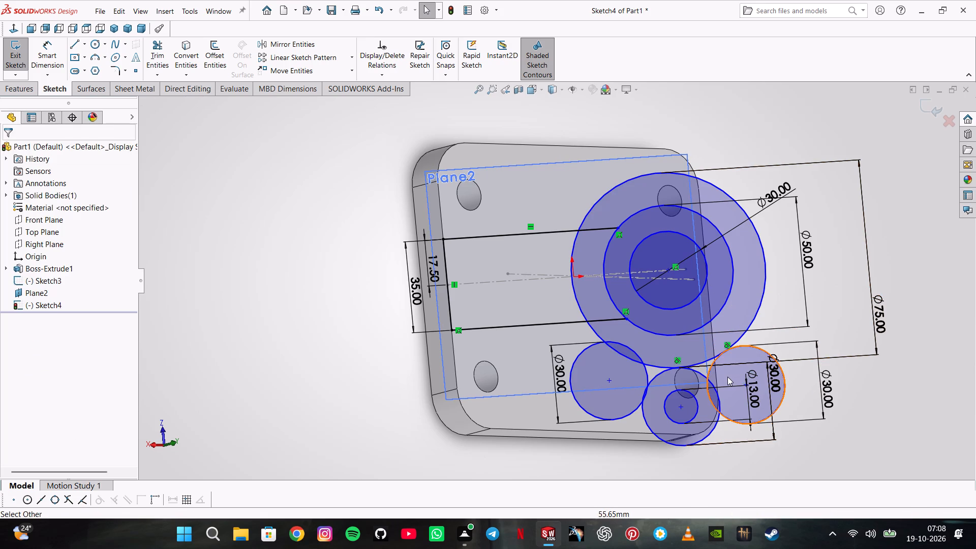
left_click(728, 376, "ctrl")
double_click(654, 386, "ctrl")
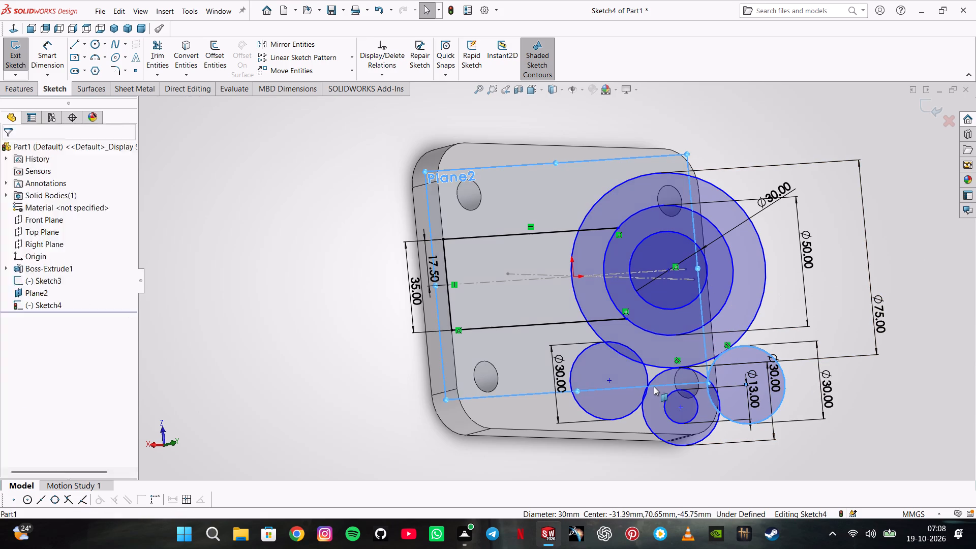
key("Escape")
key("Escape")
Make both 30 mm circles flanking the lug tangent to the 30 mm lug circle.
left_click(649, 406)
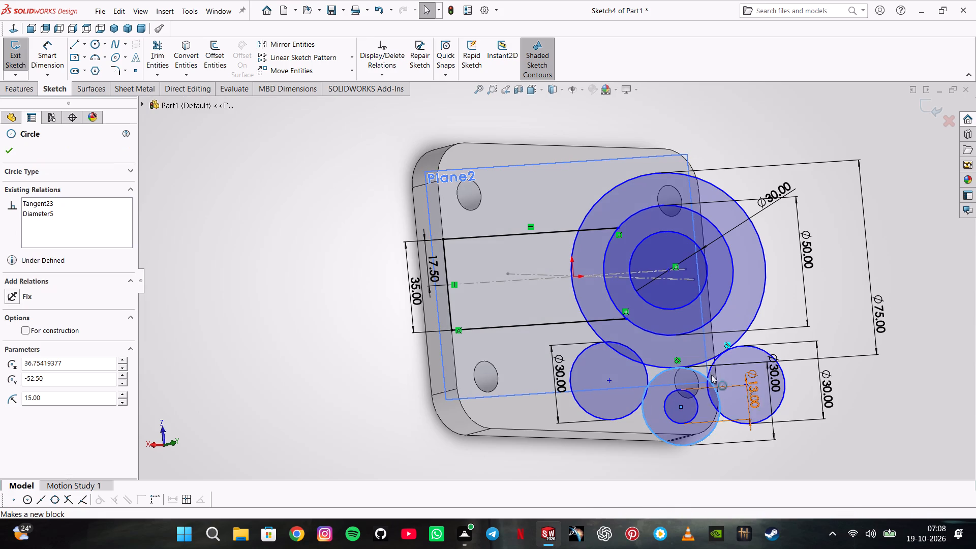
left_click(740, 350, "ctrl")
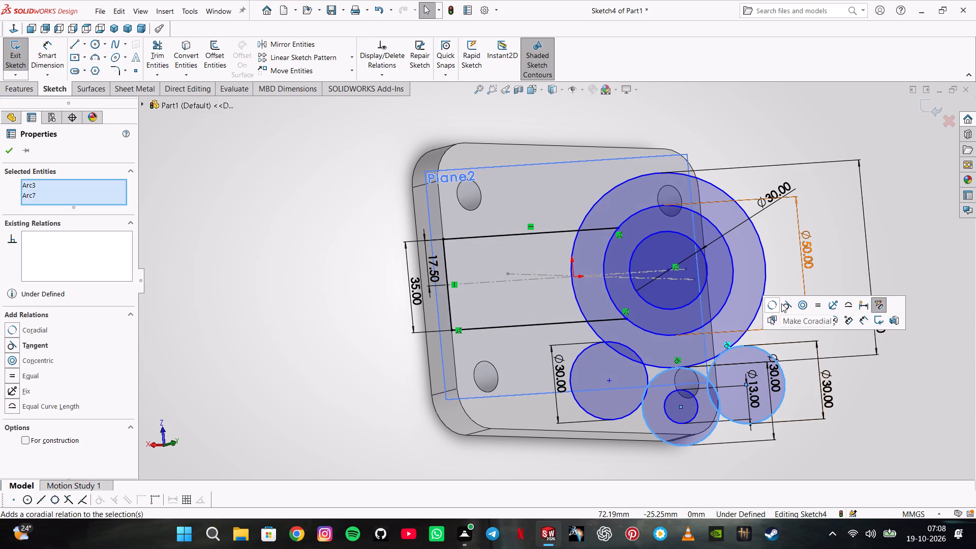
left_click(782, 302)
key("Escape")
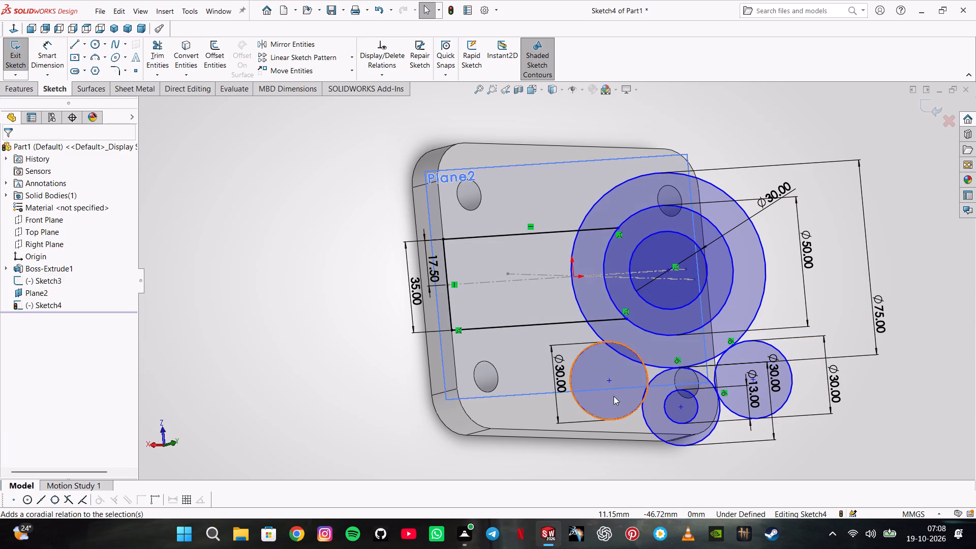
left_click(614, 396)
left_click(649, 408, "ctrl")
left_click(695, 357)
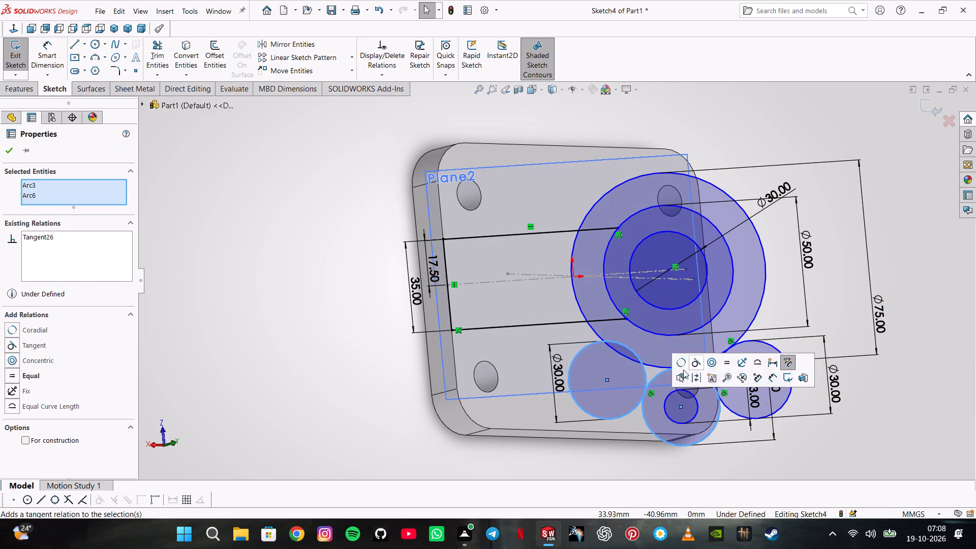
key("Escape")
Make the arm-side 30 mm flanking circle tangent to the 75 mm circle.
left_click(589, 393, "ctrl")
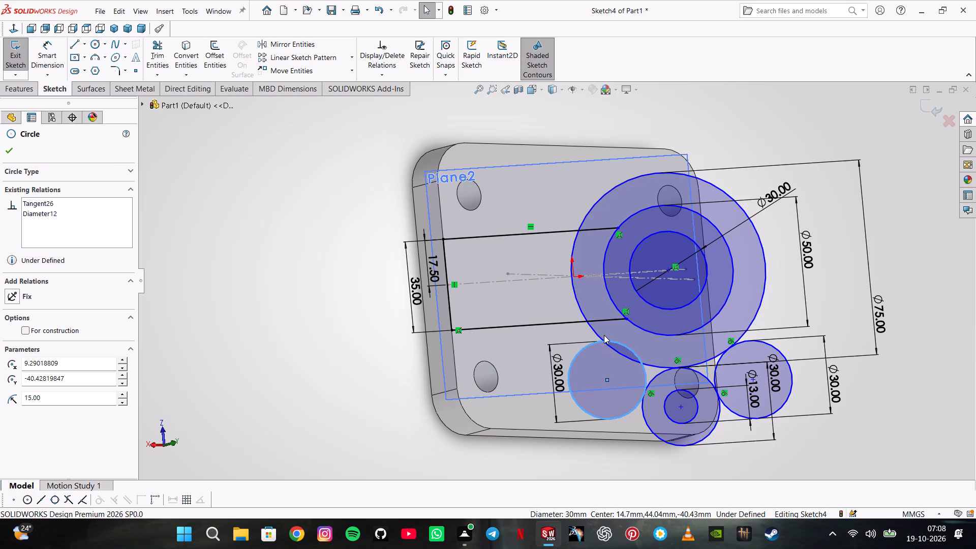
left_click(604, 335, "ctrl")
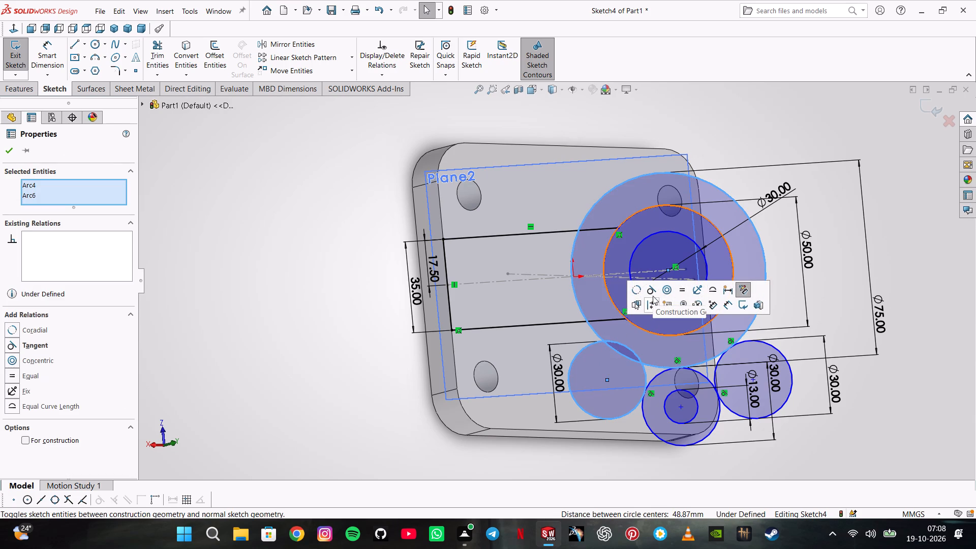
left_click(653, 293)
key("Escape")
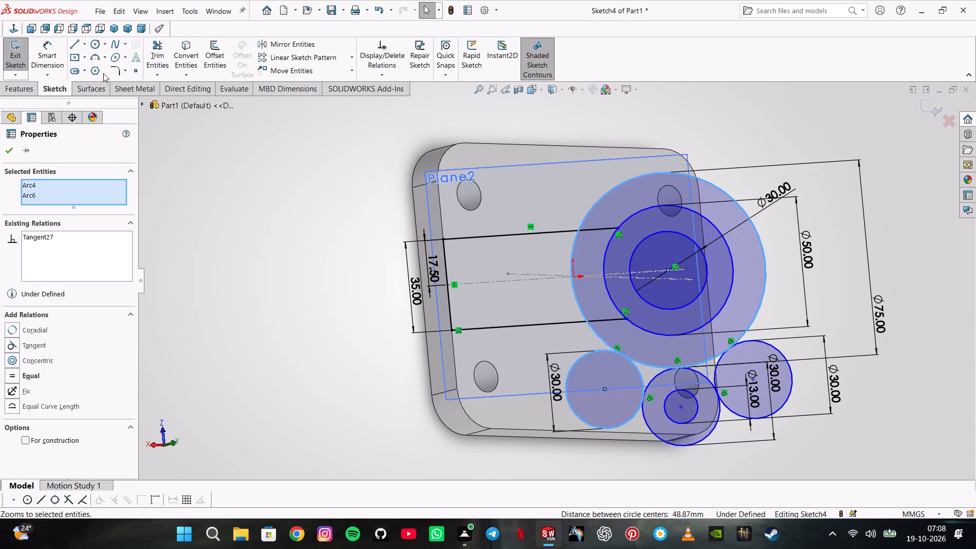
Trim the flanking circles to their concave blend arcs and remove the lug circle's inner arc between them.
left_click(150, 50)
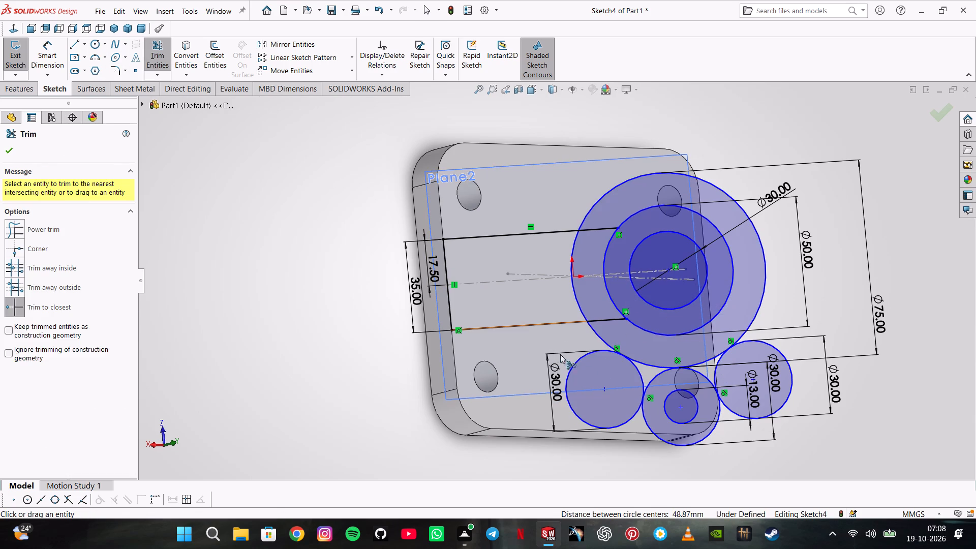
left_click(579, 364)
left_click(575, 363)
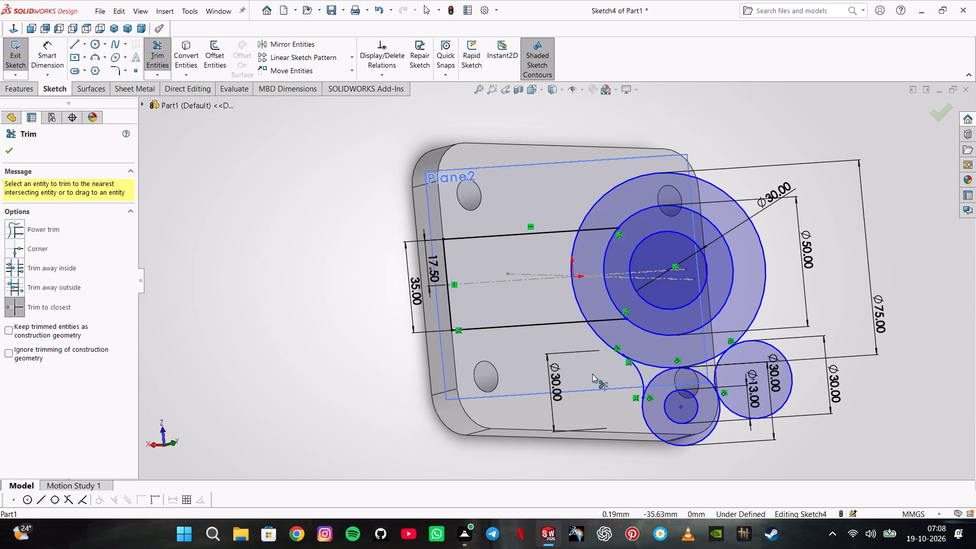
scroll(710, 385, "down", 6)
left_click(607, 294)
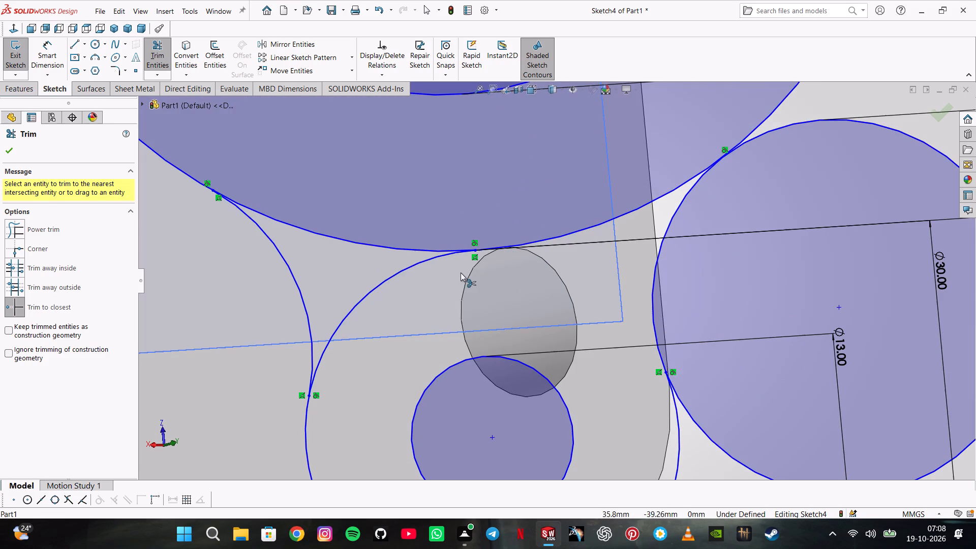
left_click(393, 271)
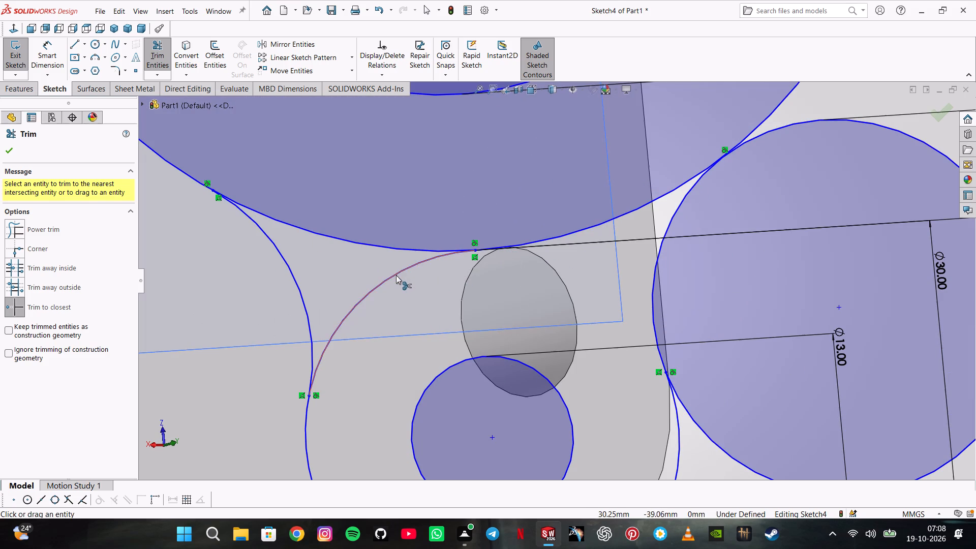
left_click(396, 275)
left_click(866, 117)
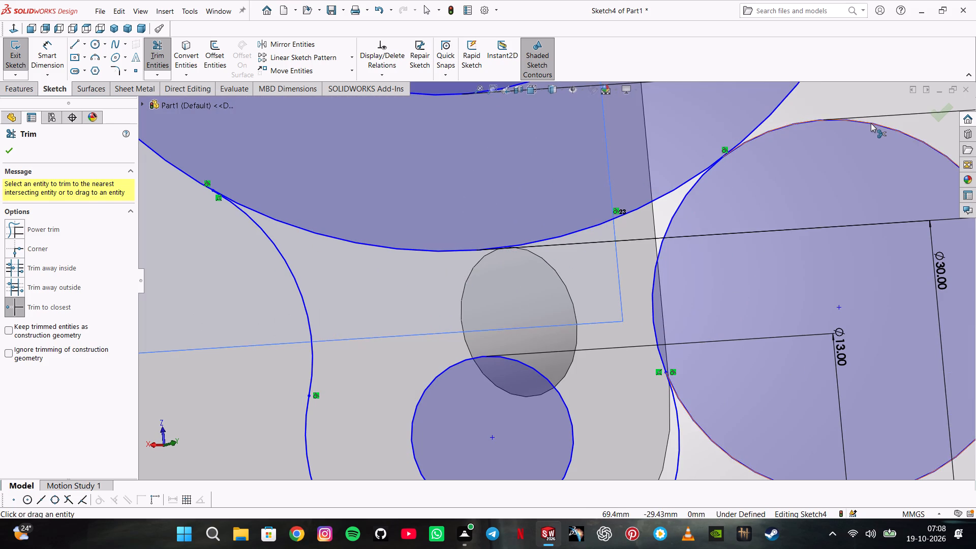
left_click(871, 123)
Trim away the 75 mm circle's arc between the two blend arcs to open the lug neck.
scroll(682, 284, "up", 2)
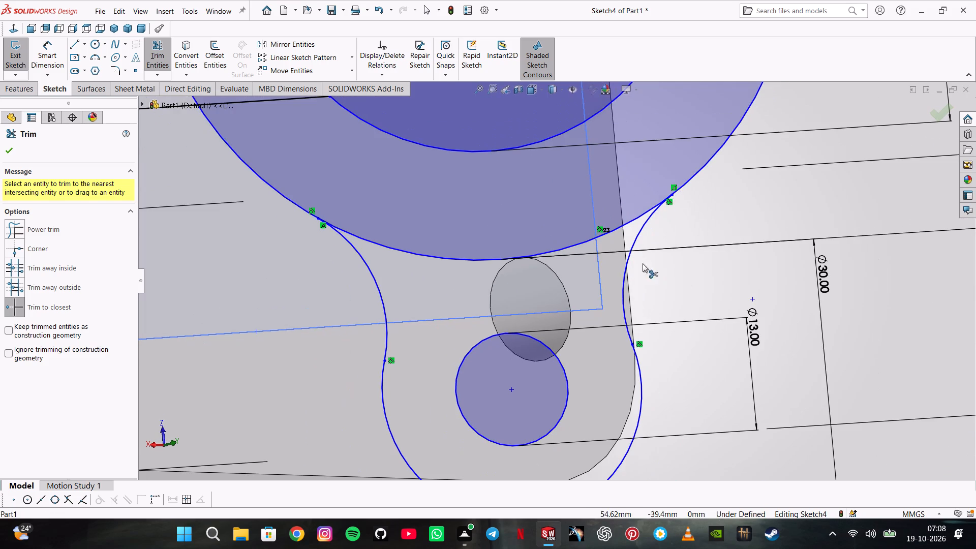
left_click(583, 238)
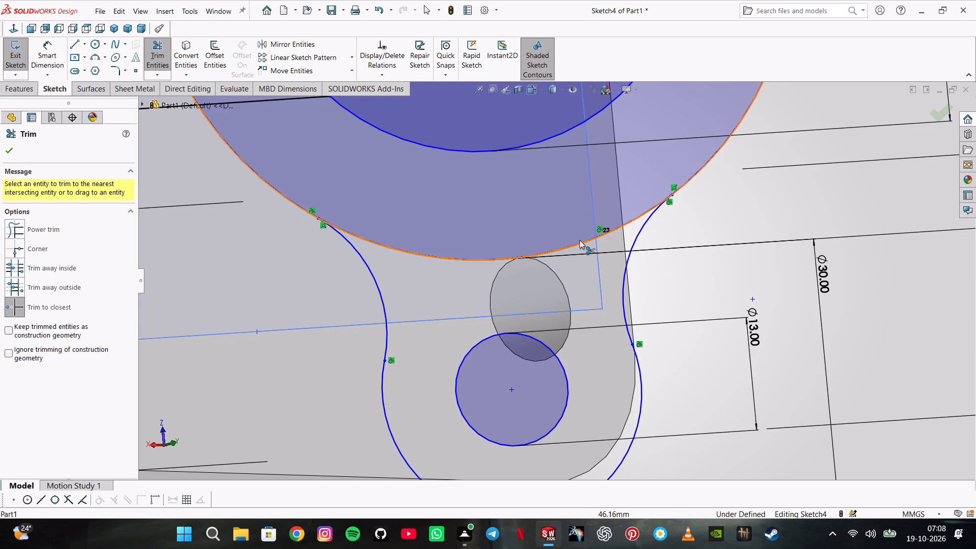
left_click(579, 240)
left_click(586, 241)
scroll(579, 233, "up", 6)
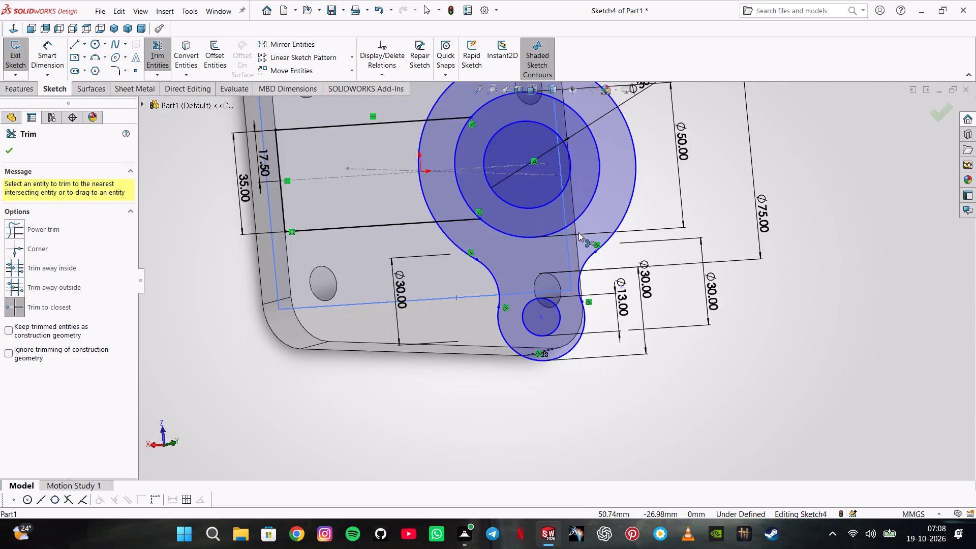
scroll(581, 244, "down", 3)
scroll(570, 255, "up", 3)
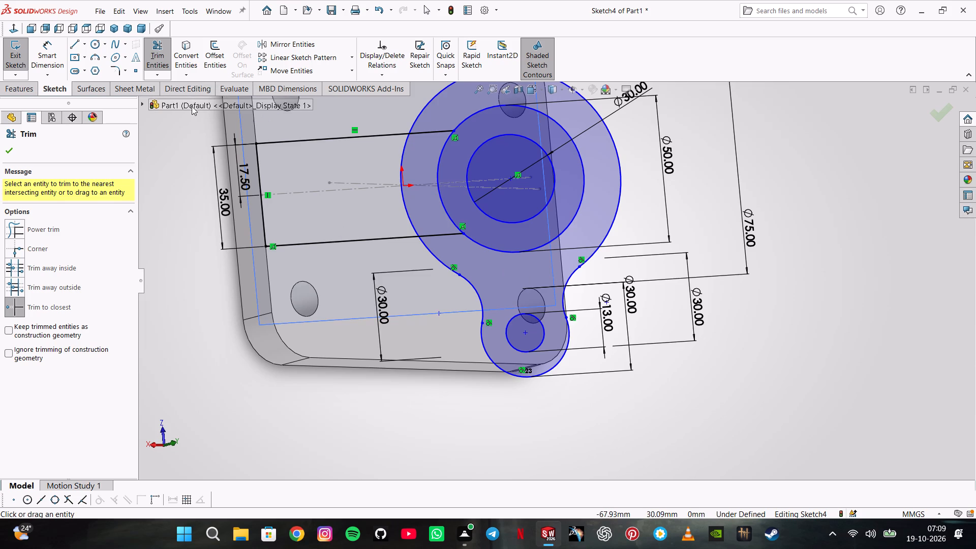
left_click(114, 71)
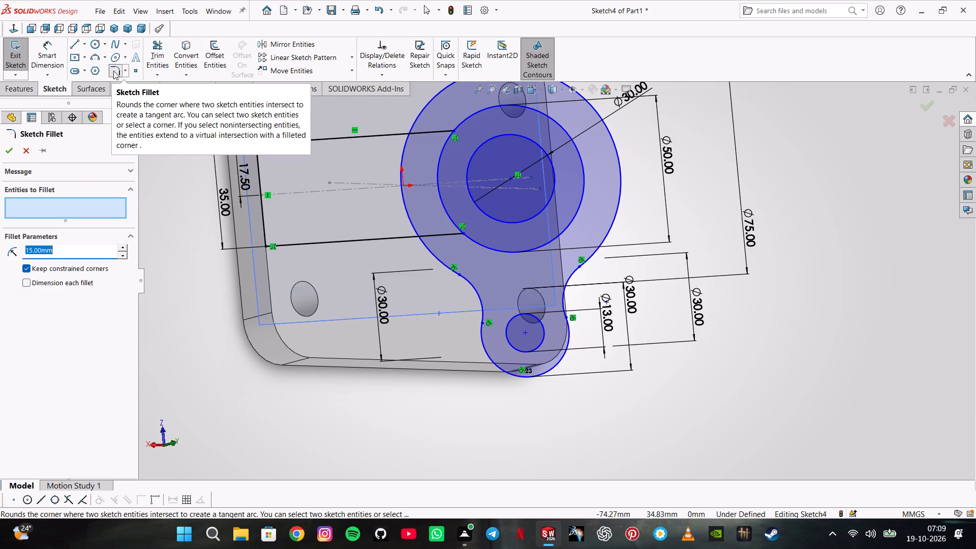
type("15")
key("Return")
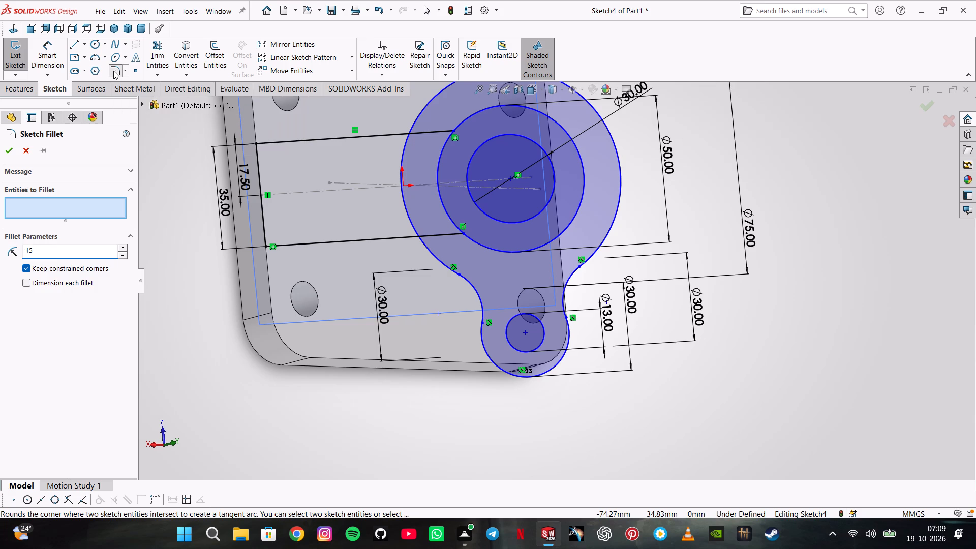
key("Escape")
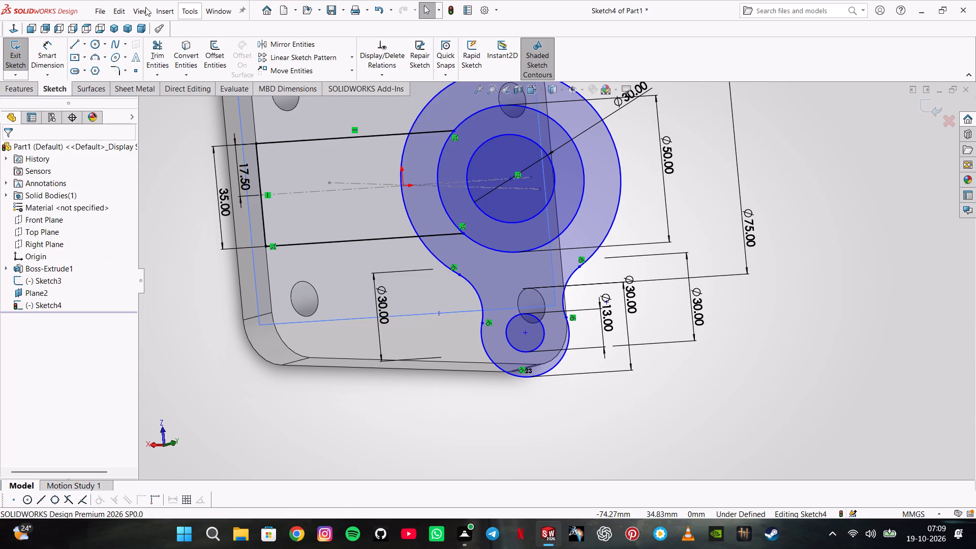
Trim the arm lines inside the 75 mm circle and the circle's arc crossing the arm.
left_click(152, 52)
left_click(421, 132)
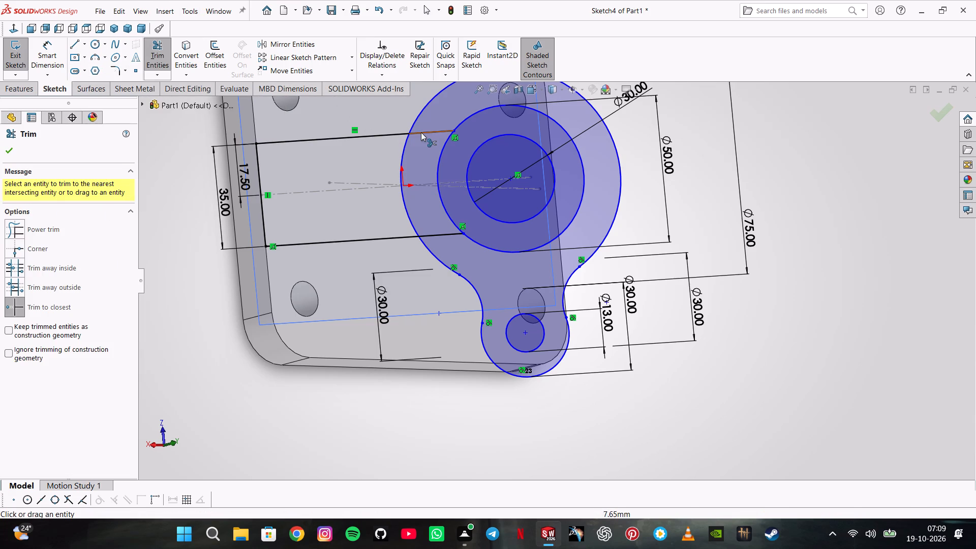
left_click(438, 235)
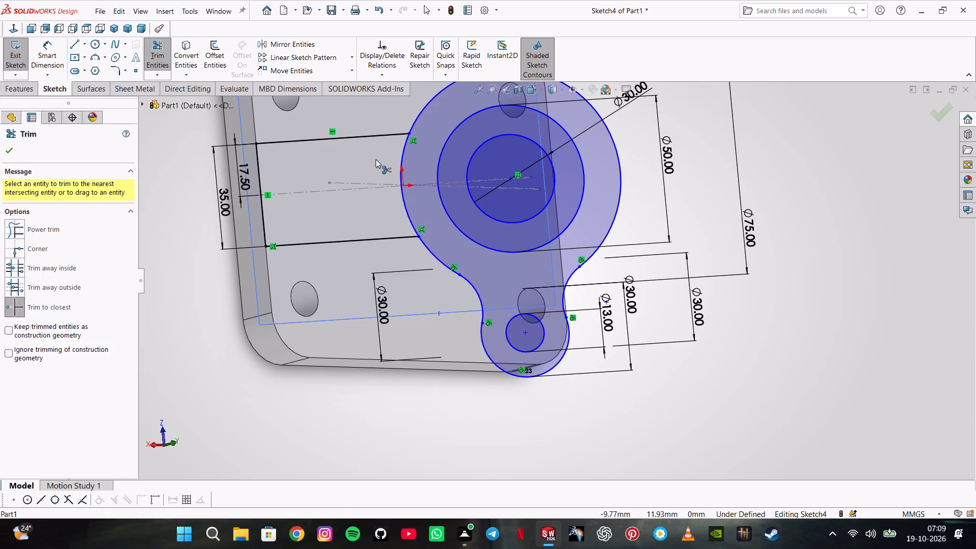
left_click(402, 177)
key("Escape")
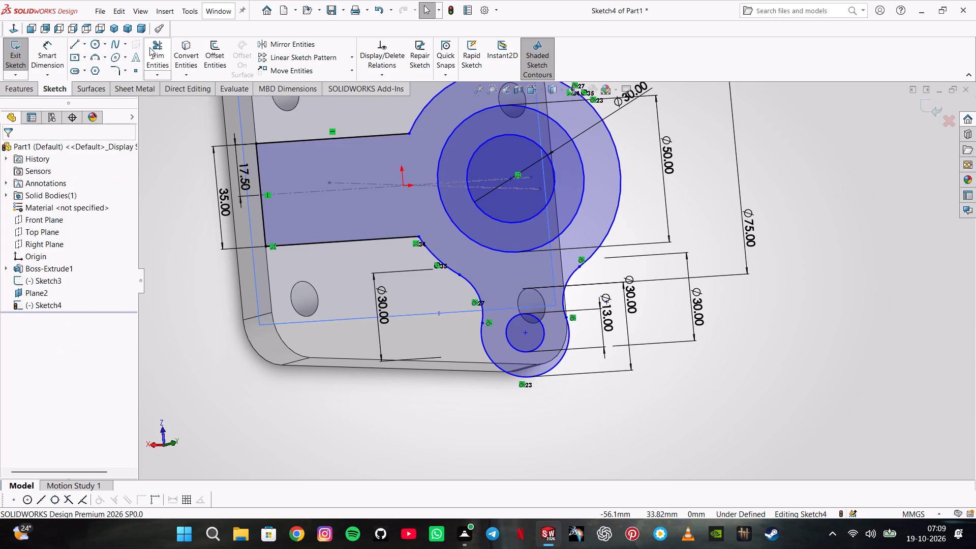
Add 15 mm sketch fillets at both corners where the arm meets the 75 mm circle.
left_click(119, 73)
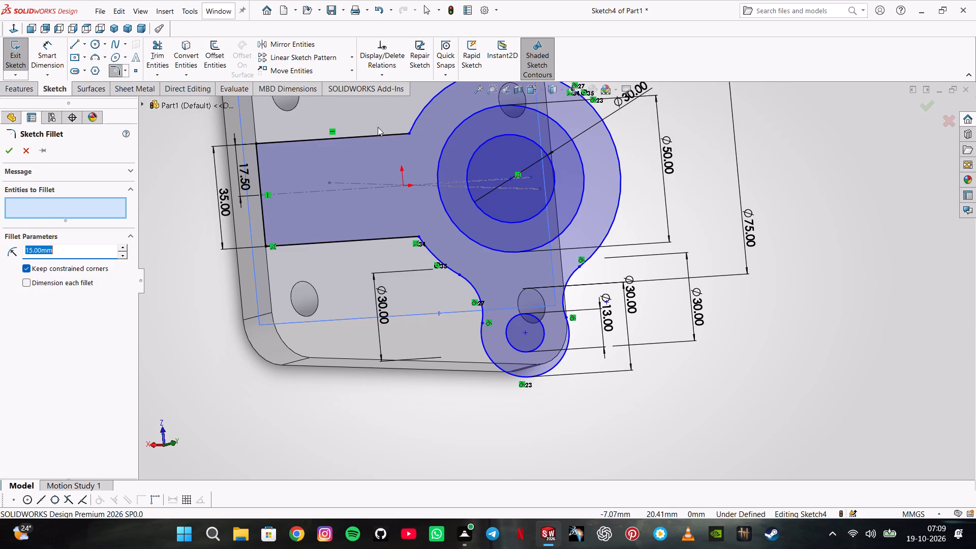
left_click(412, 136)
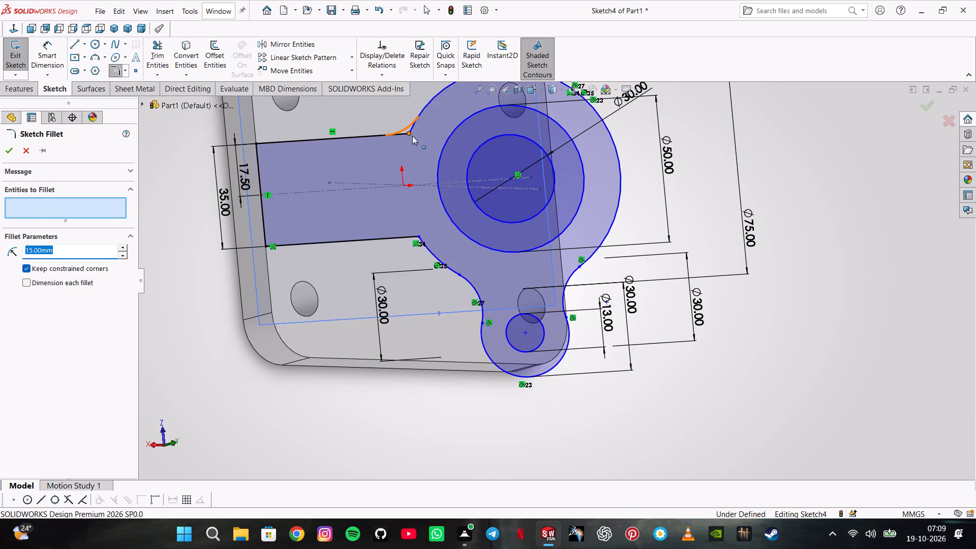
left_click(417, 236)
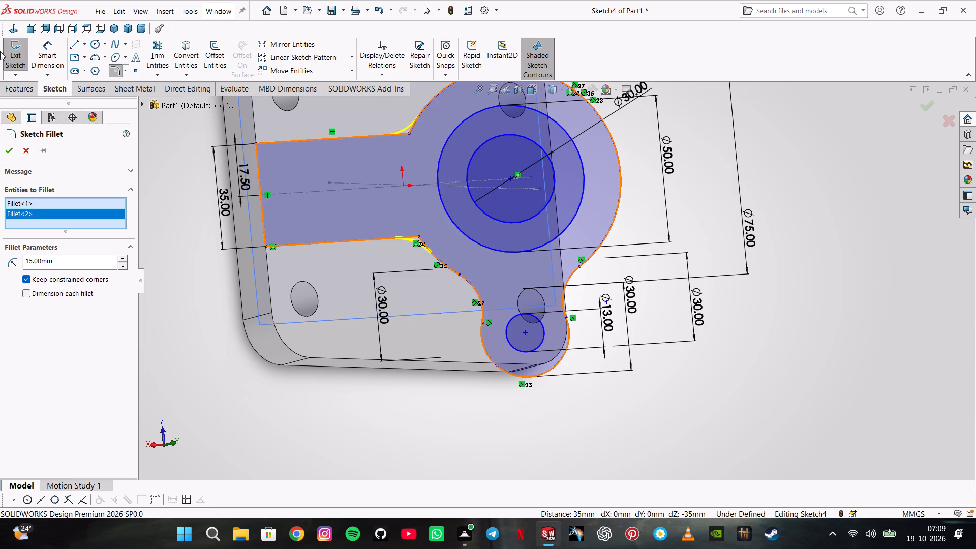
left_click(6, 151)
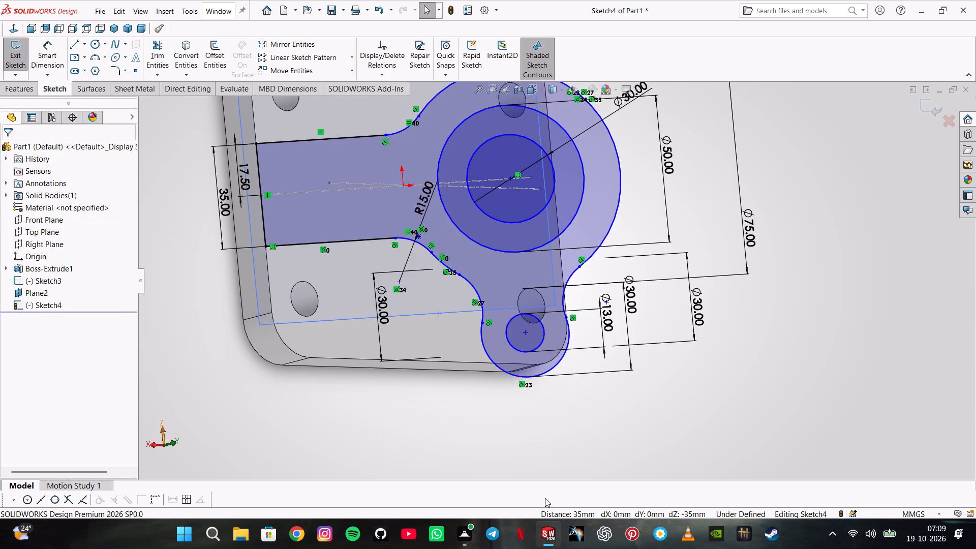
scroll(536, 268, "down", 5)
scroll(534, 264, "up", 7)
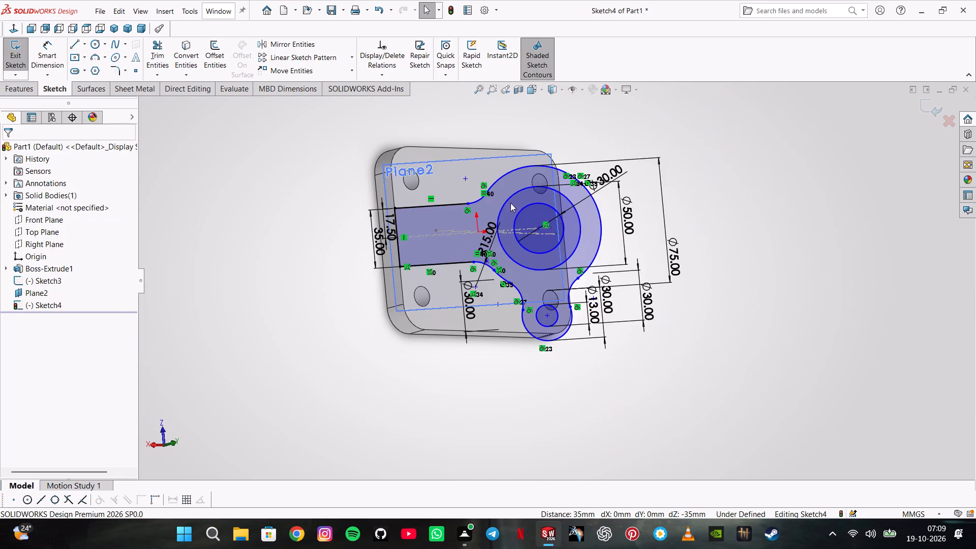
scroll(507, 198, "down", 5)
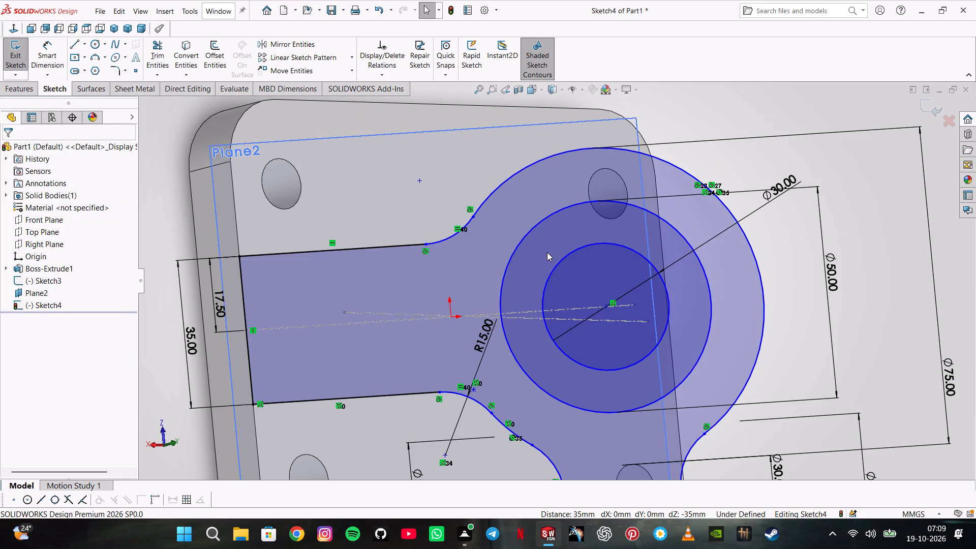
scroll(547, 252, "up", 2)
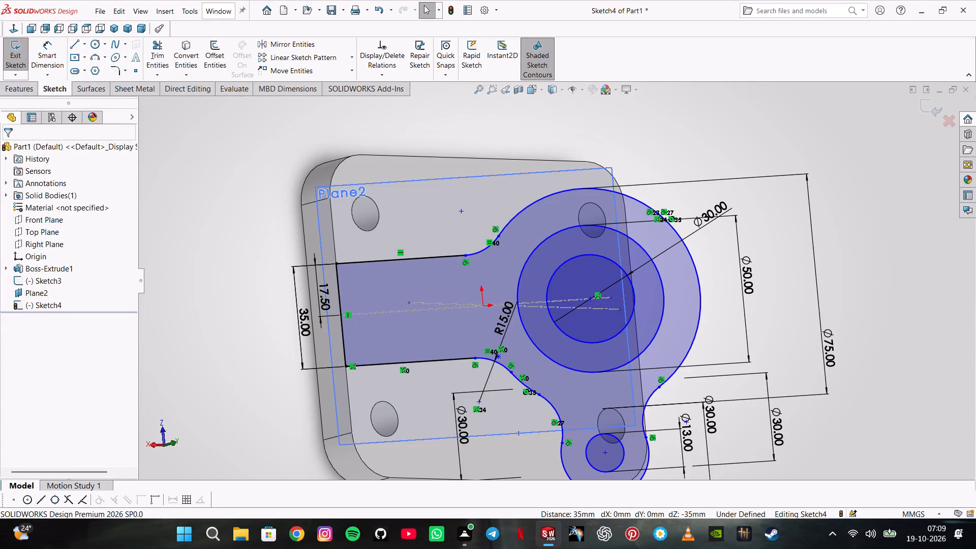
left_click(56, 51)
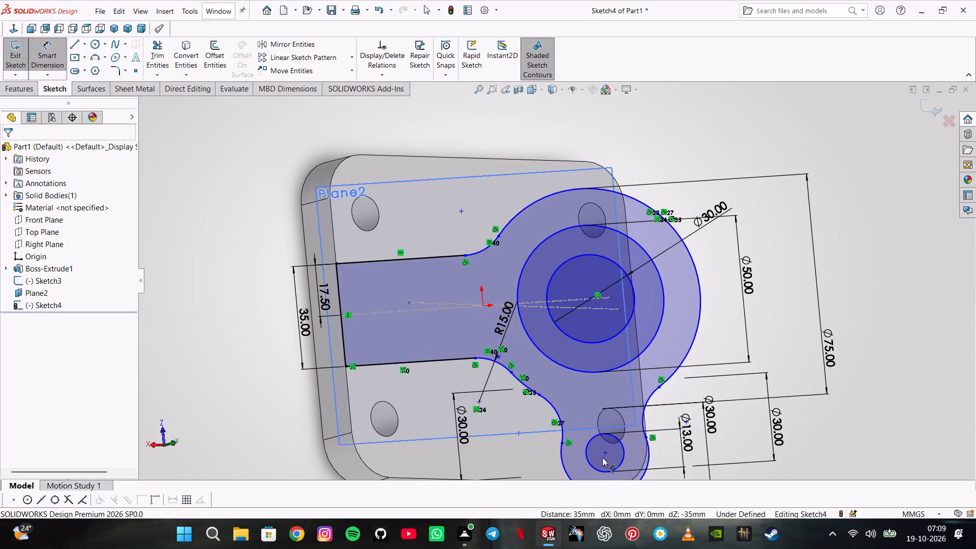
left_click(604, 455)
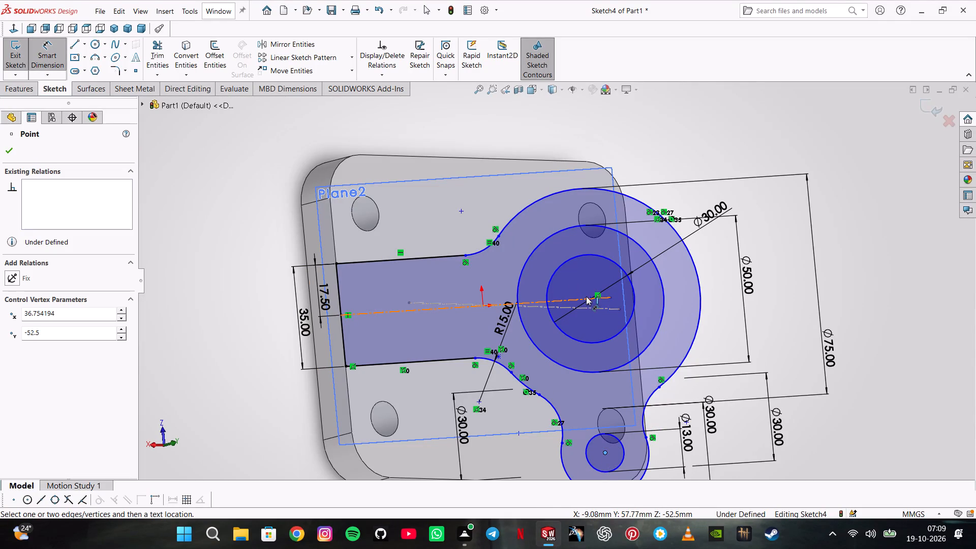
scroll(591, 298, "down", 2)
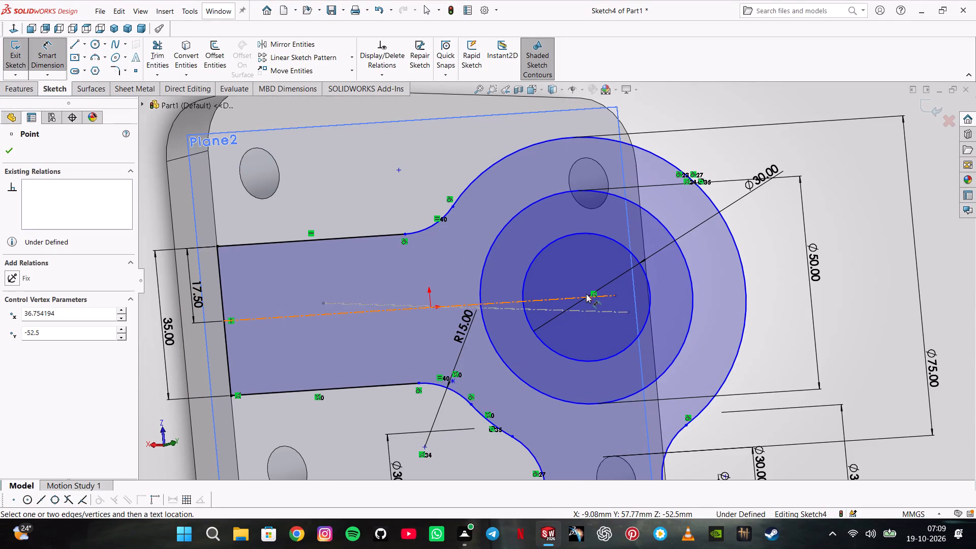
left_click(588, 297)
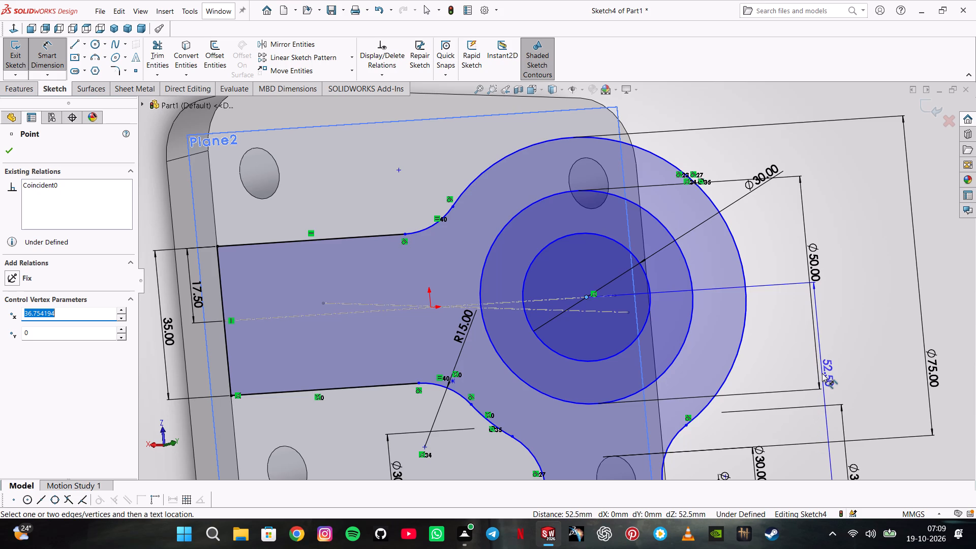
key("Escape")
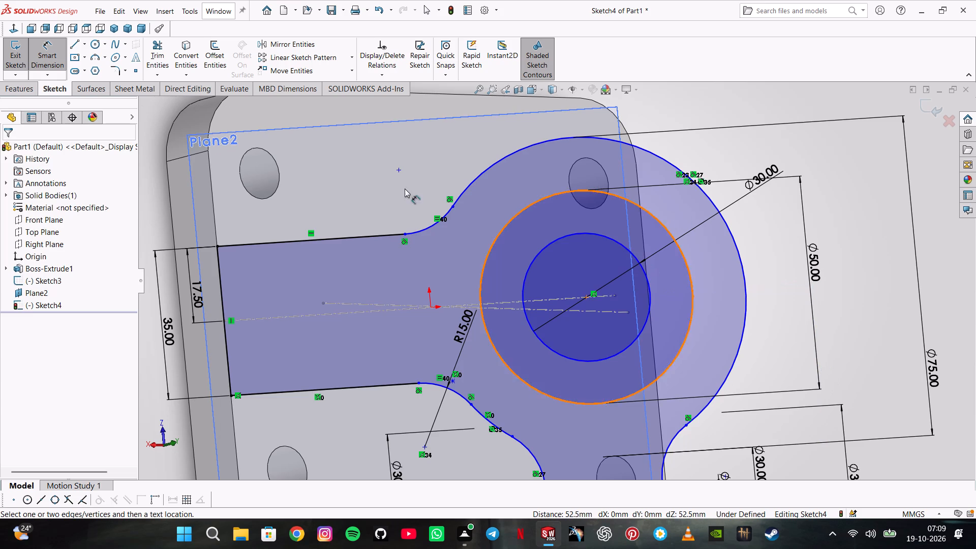
Extrude the flange, arm and lug region of the sketch 15 mm blind, leaving both holes open.
left_click(17, 82)
left_click(39, 64)
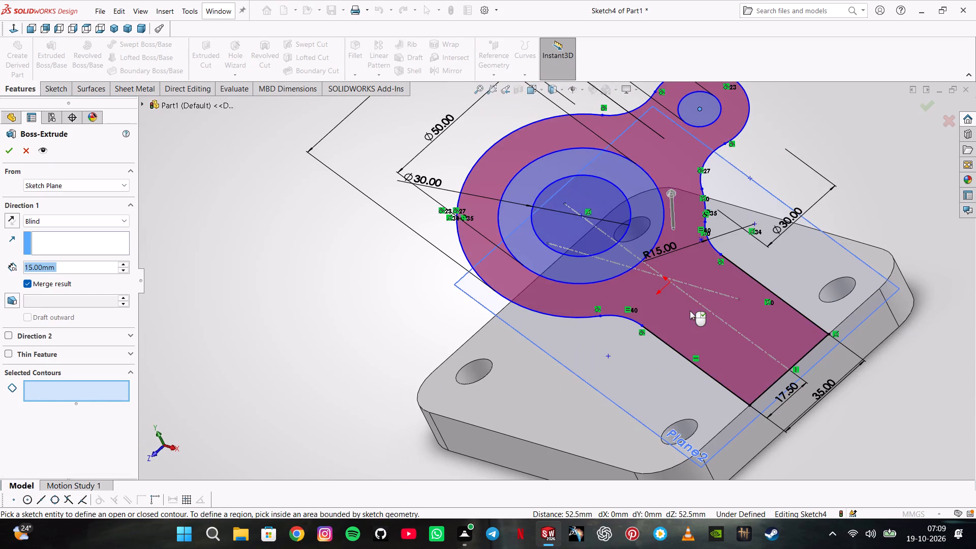
left_click(690, 311)
middle_click_drag(655, 316, 717, 273)
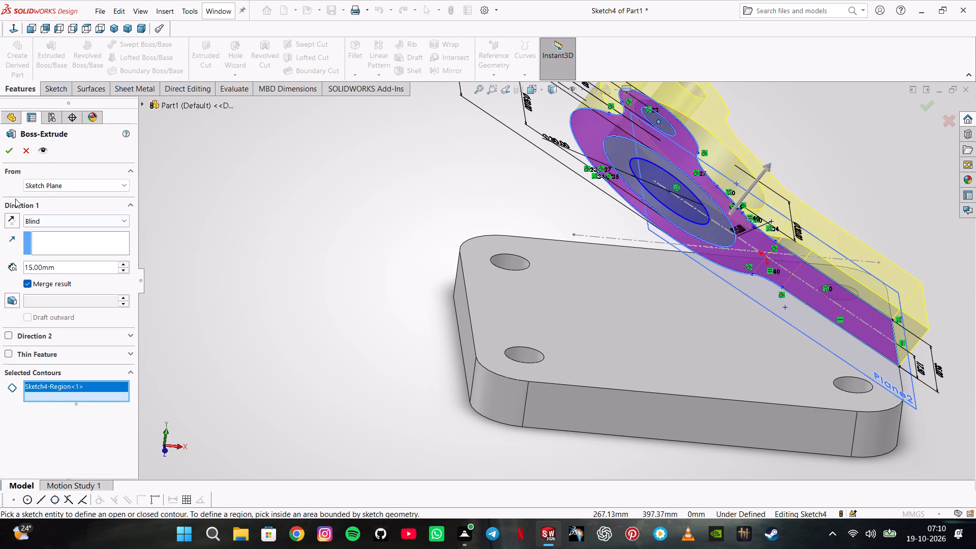
key("Return")
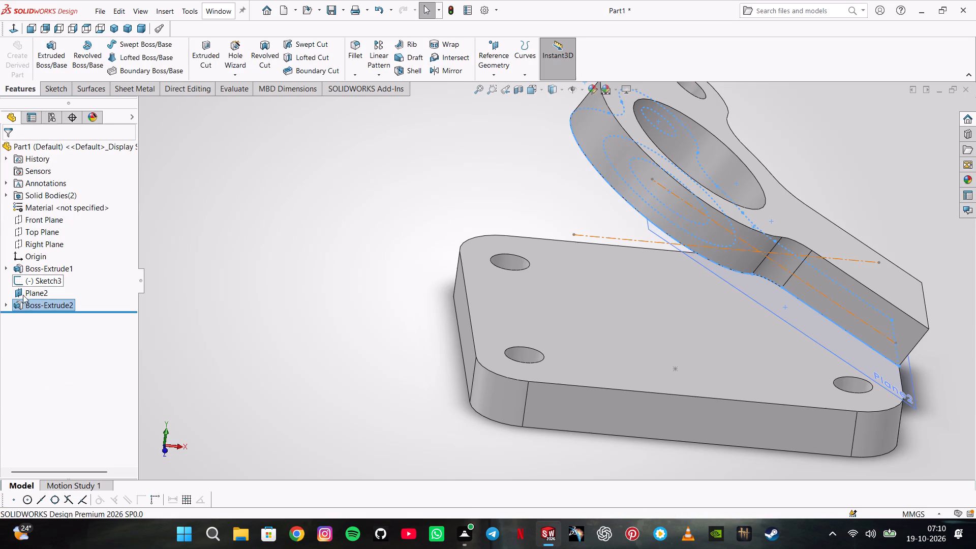
Reverse the direction of the 15 mm flange extrusion so it goes to the plate side of the sketch plane.
right_click(29, 308)
left_click(41, 280)
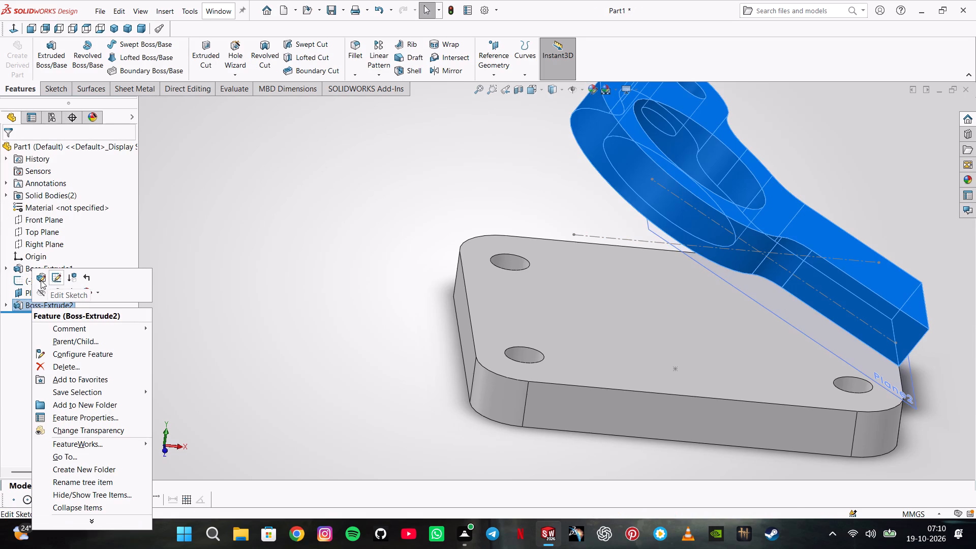
left_click(13, 222)
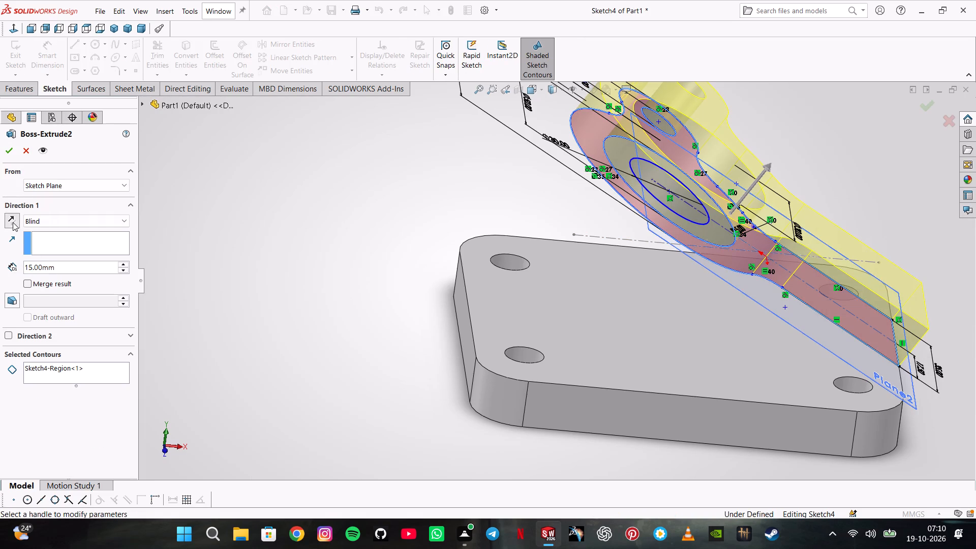
left_click(11, 154)
Start a new sketch on the flange's underside face, opposite the inclined plane.
left_click_drag(405, 340, 406, 341)
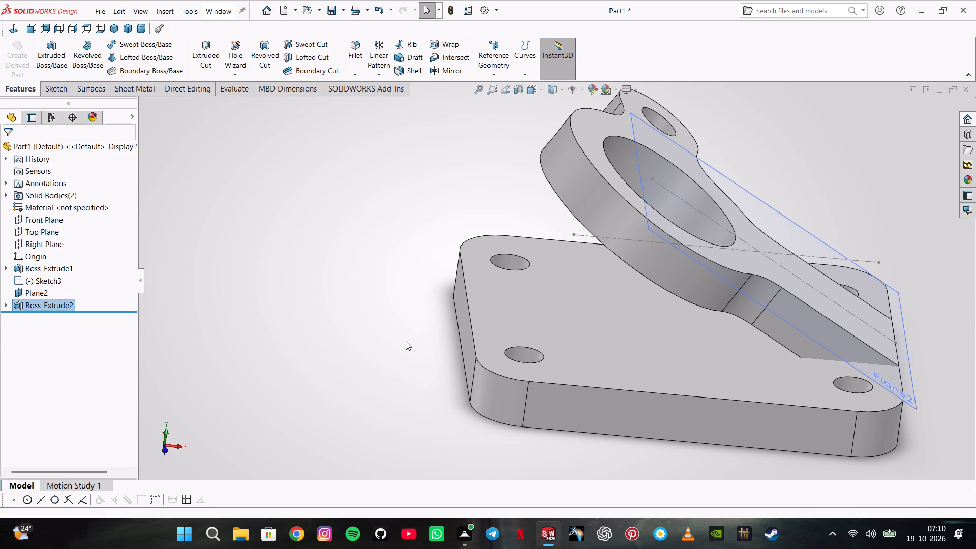
left_click_drag(406, 341, 469, 302)
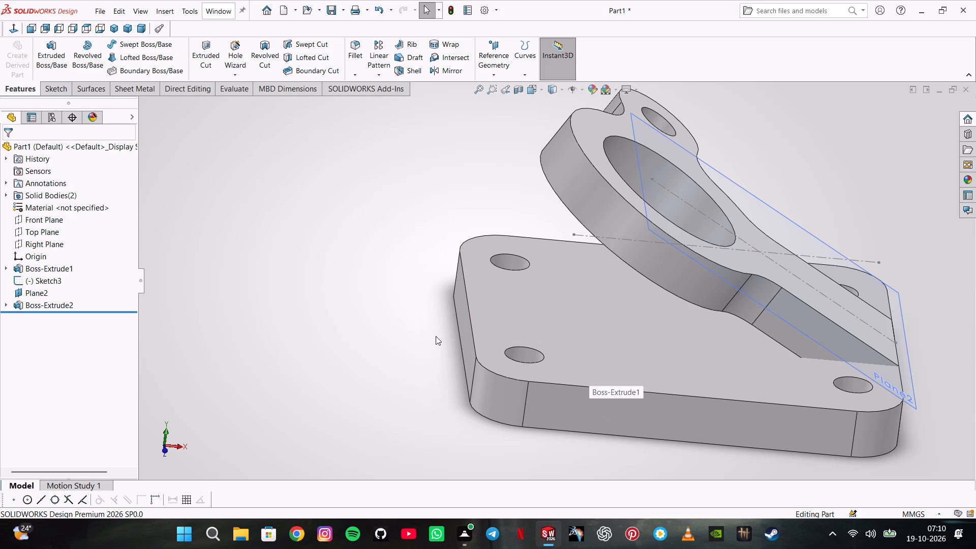
left_click_drag(436, 336, 559, 256)
middle_click_drag(431, 271, 531, 204)
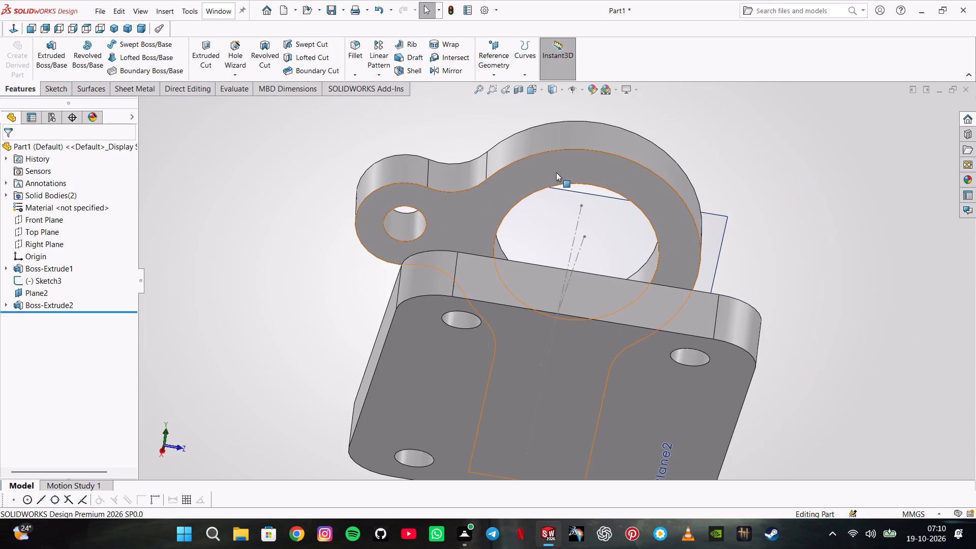
left_click(556, 172)
left_click(606, 136)
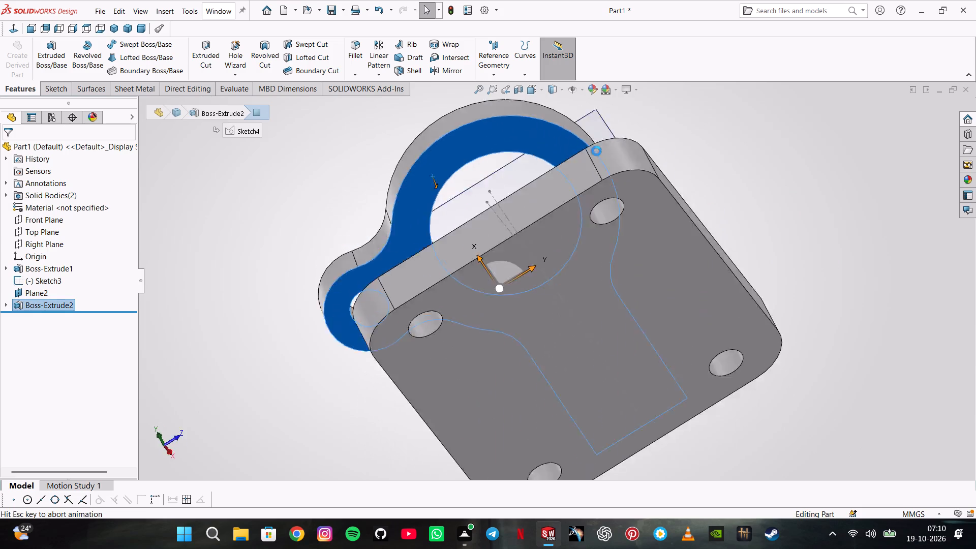
Hide the base plate body to expose the whole flange face.
right_click(586, 154)
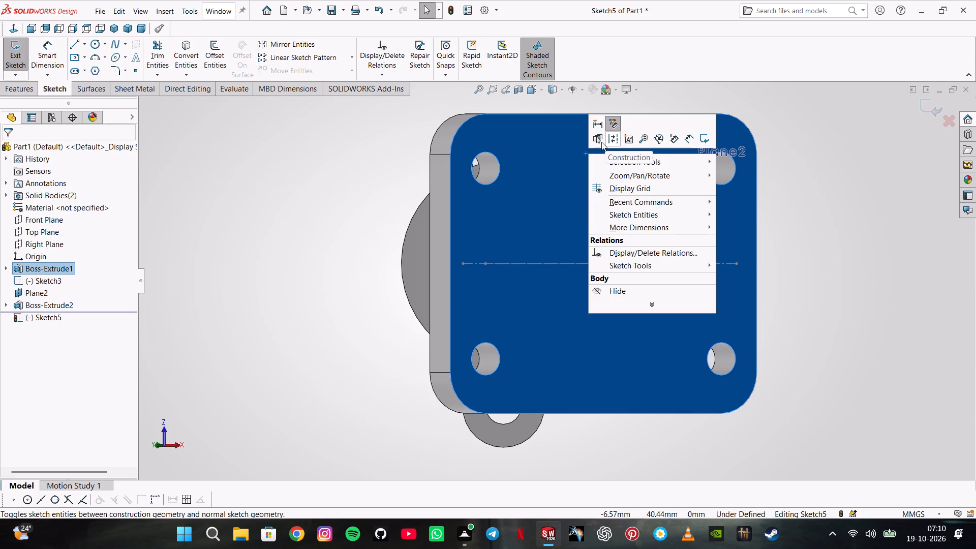
left_click(326, 240)
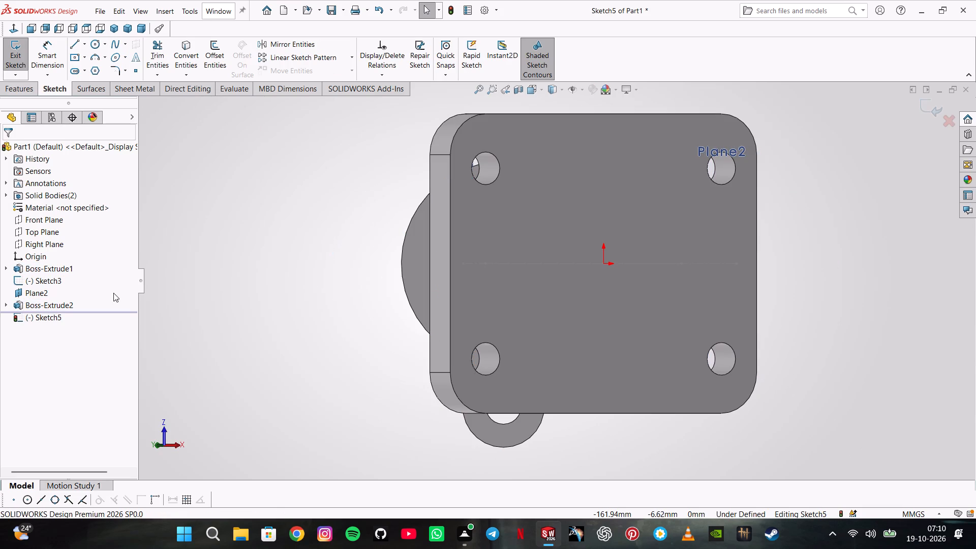
right_click(53, 264)
left_click(67, 249)
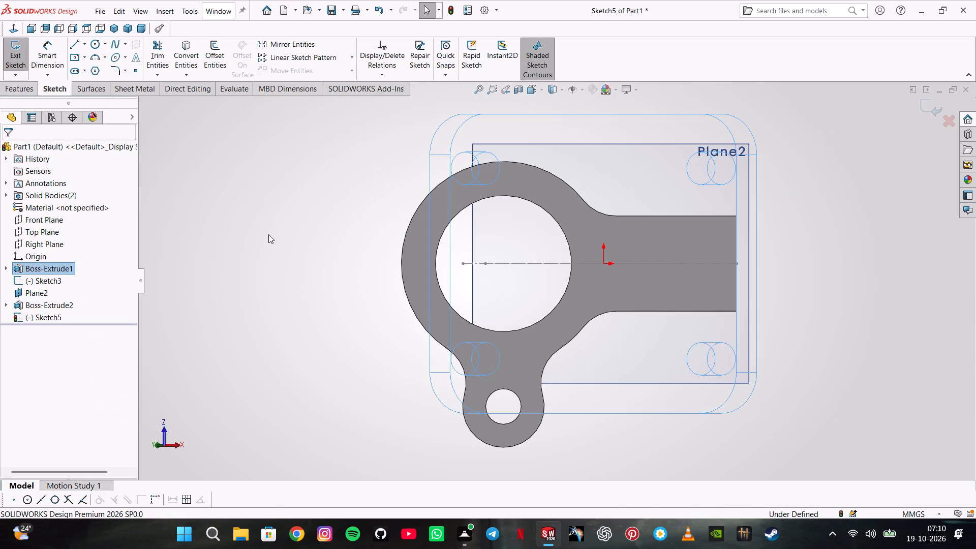
Convert the flange underside face's outer outline into sketch entities and exit the sketch.
middle_click_drag(378, 226, 395, 244)
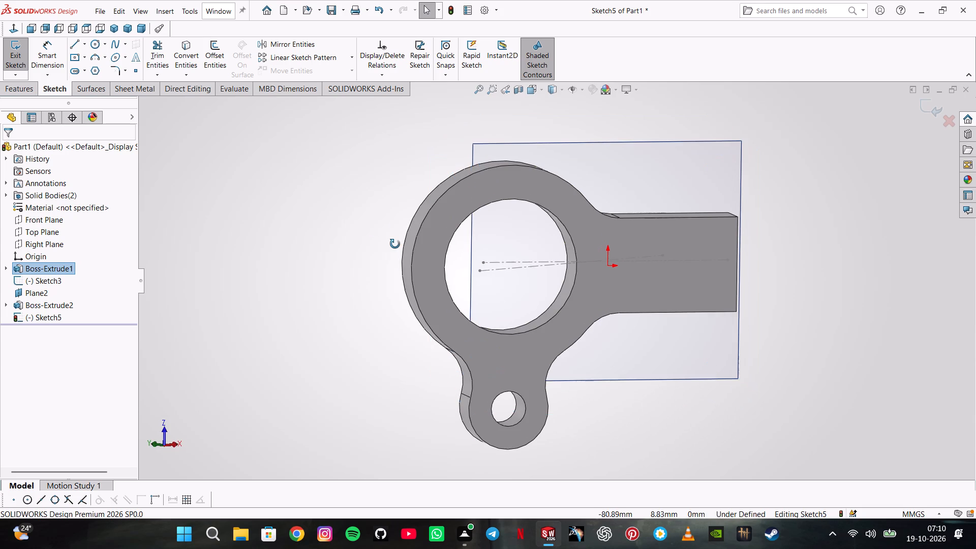
middle_click_drag(395, 244, 343, 225)
middle_click_drag(371, 229, 408, 254)
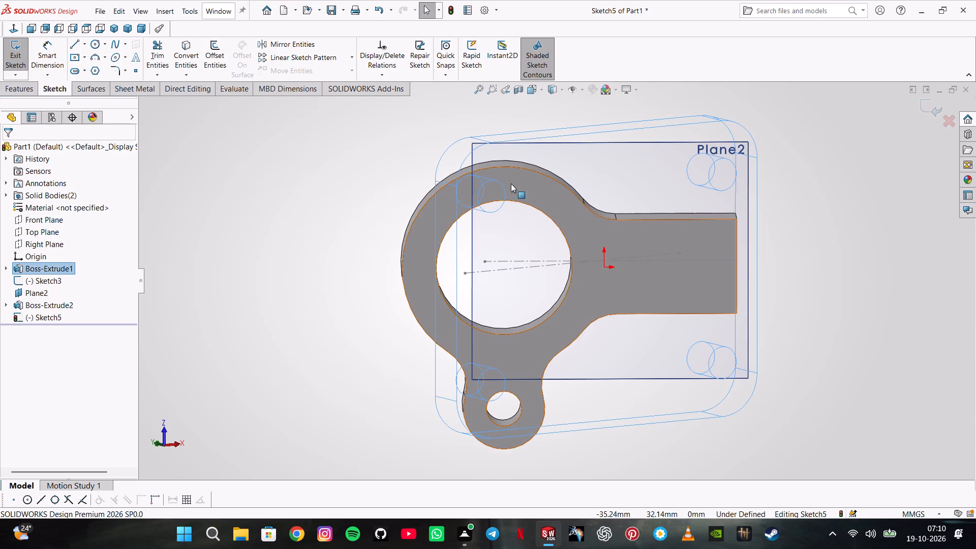
left_click(193, 56)
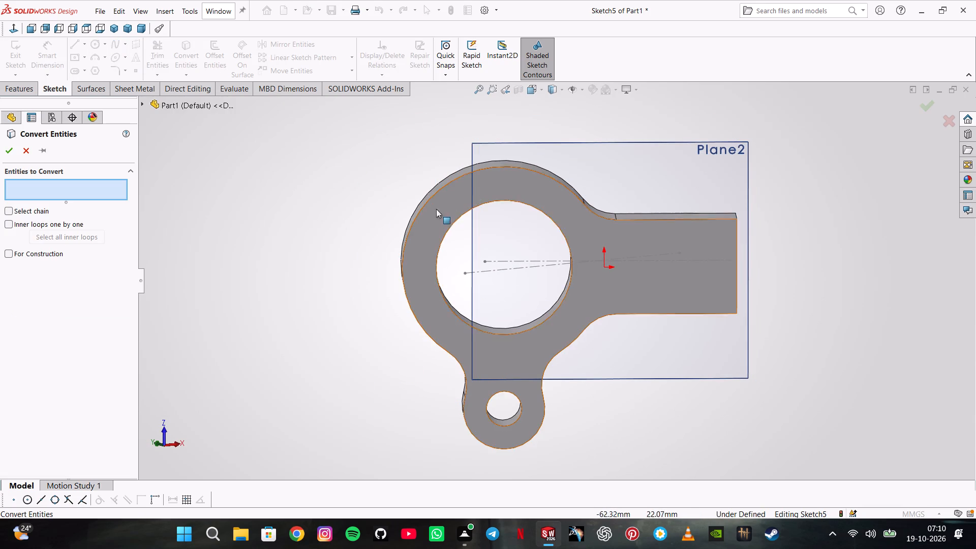
left_click(526, 188)
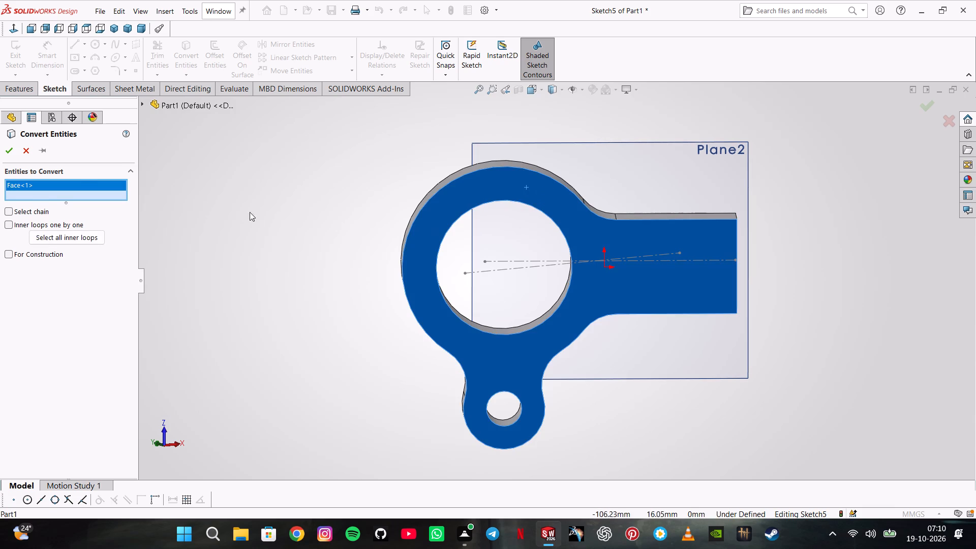
left_click(8, 153)
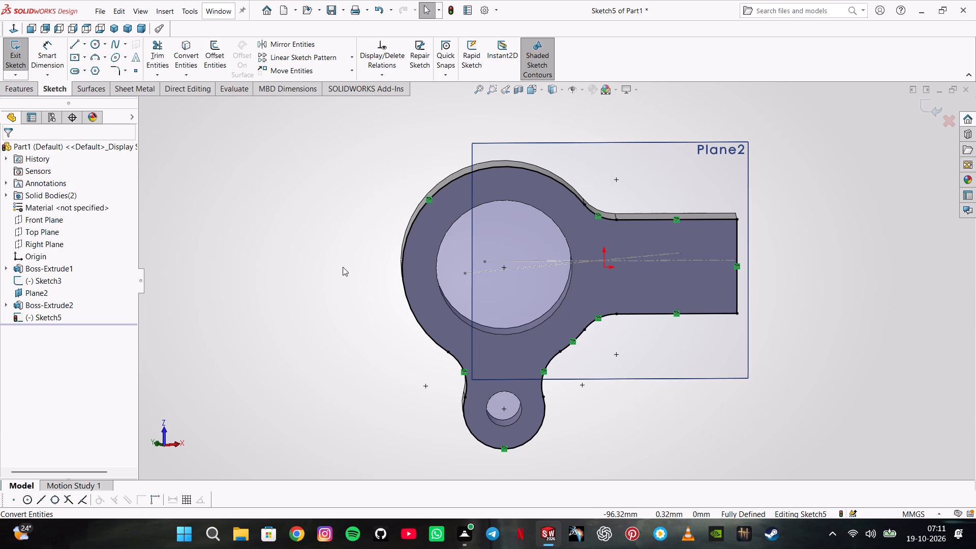
key("Escape")
key("Escape")
left_click(17, 65)
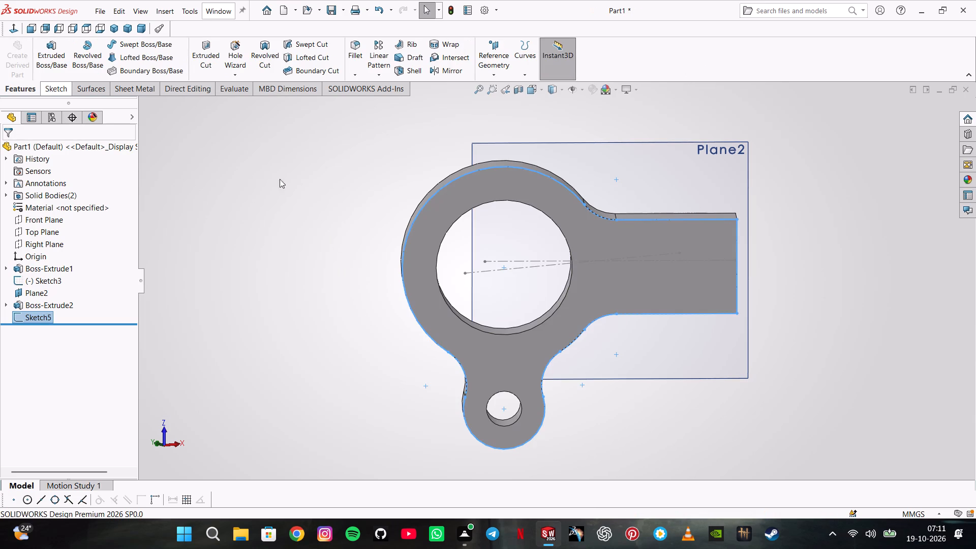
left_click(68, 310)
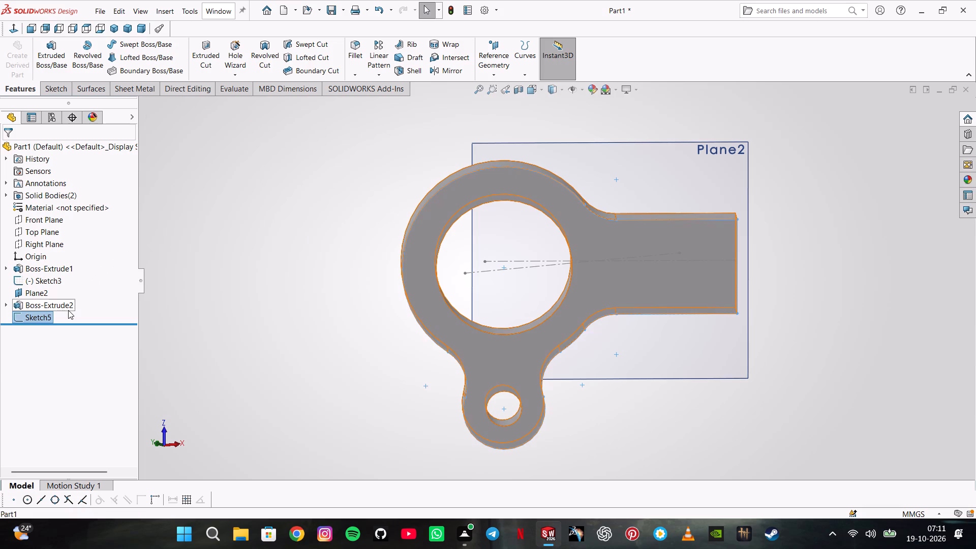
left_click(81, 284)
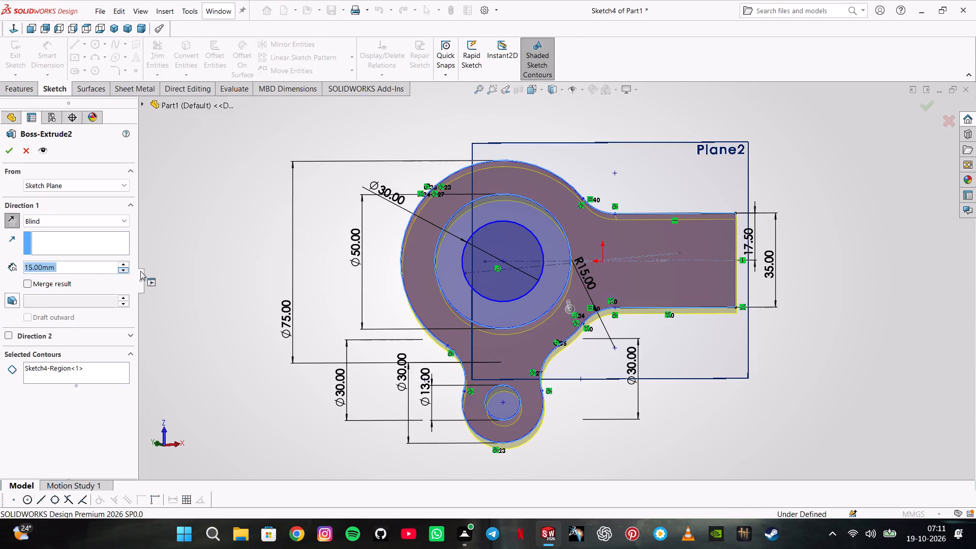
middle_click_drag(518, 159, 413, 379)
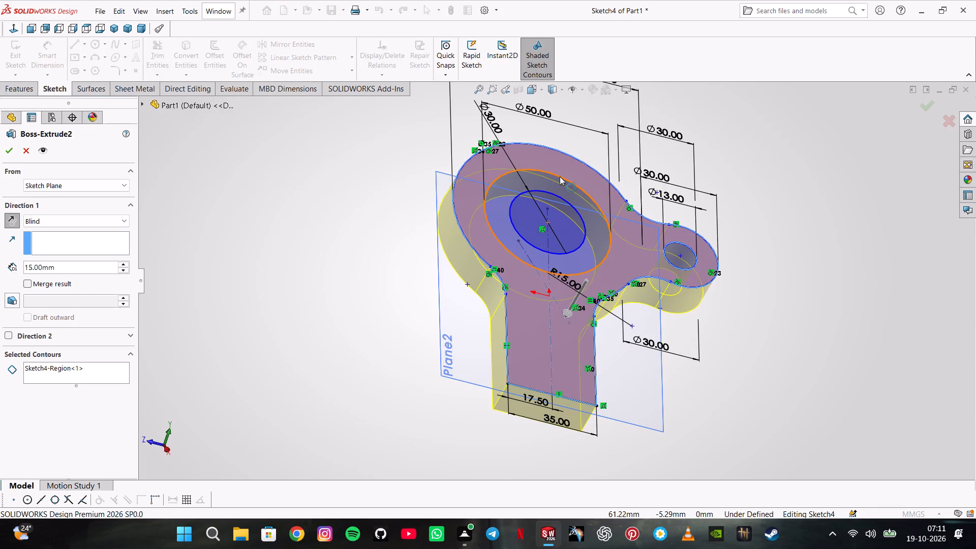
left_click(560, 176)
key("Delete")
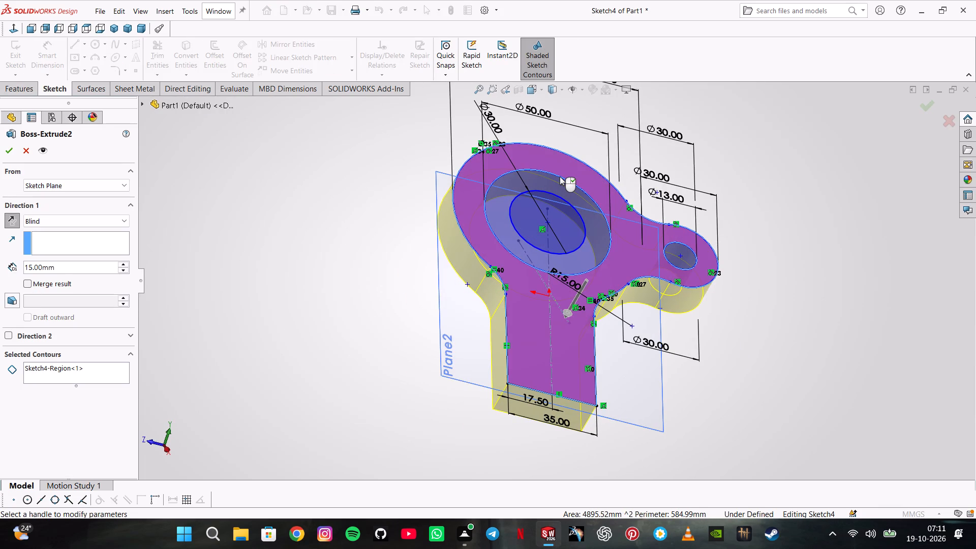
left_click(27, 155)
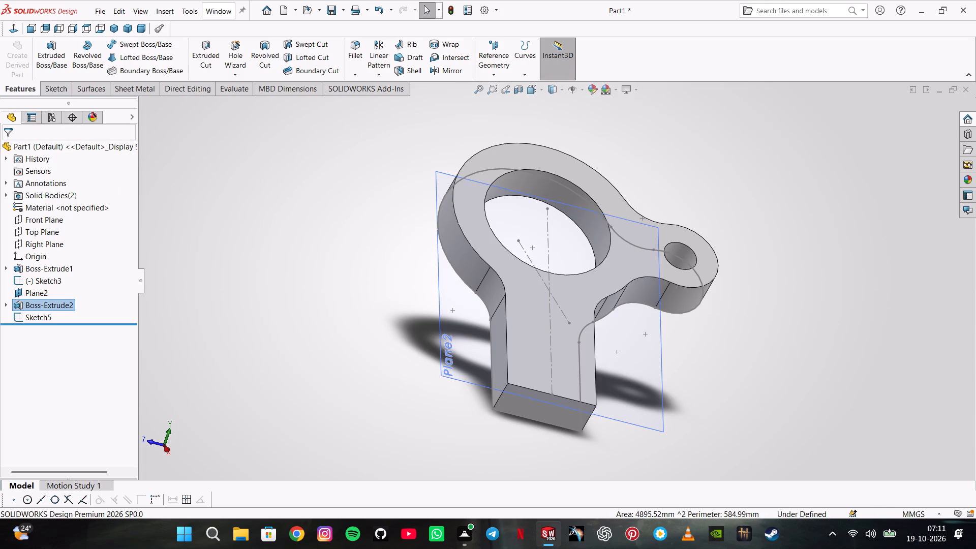
Edit the flange extrusion's sketch, delete the 50 mm circle and exit the sketch to rebuild the part.
right_click(63, 308)
left_click(87, 277)
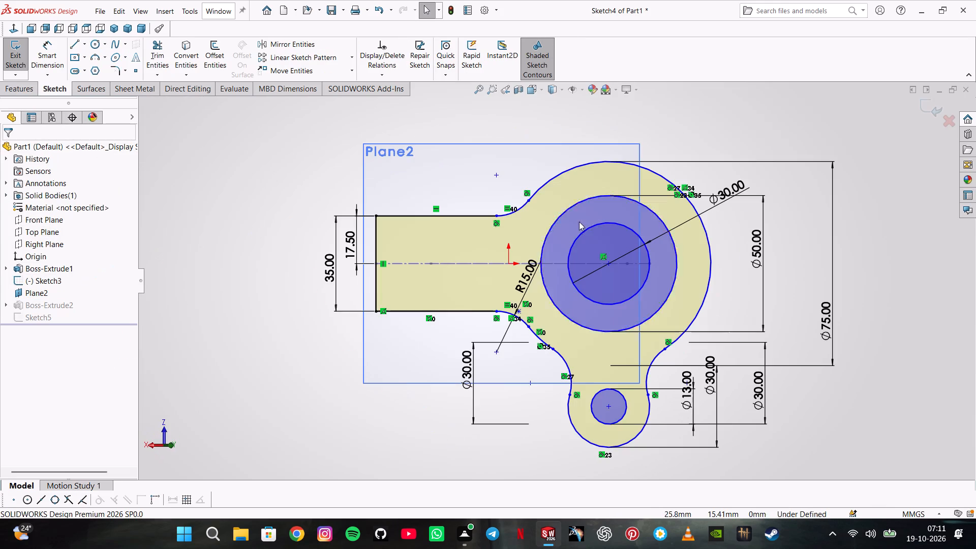
left_click(635, 201)
key("Delete")
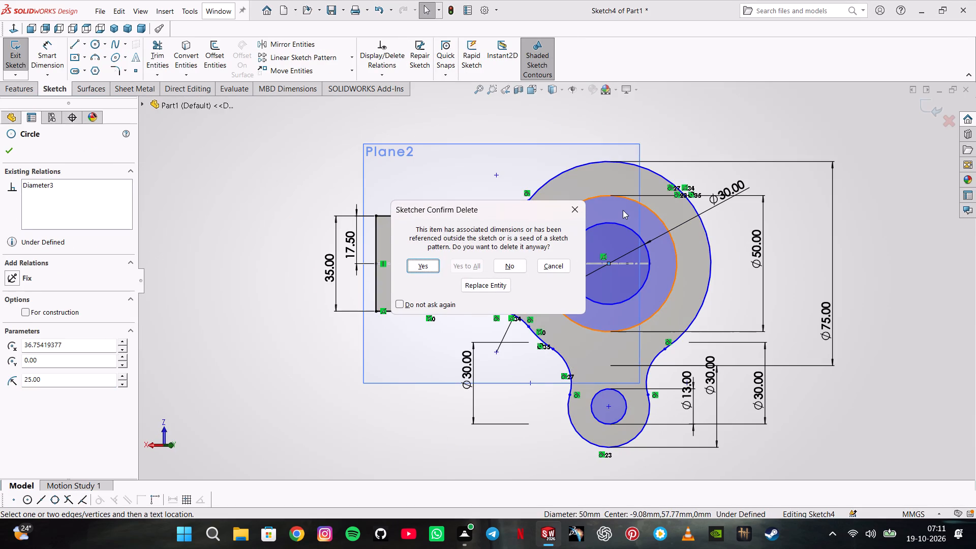
key("Return")
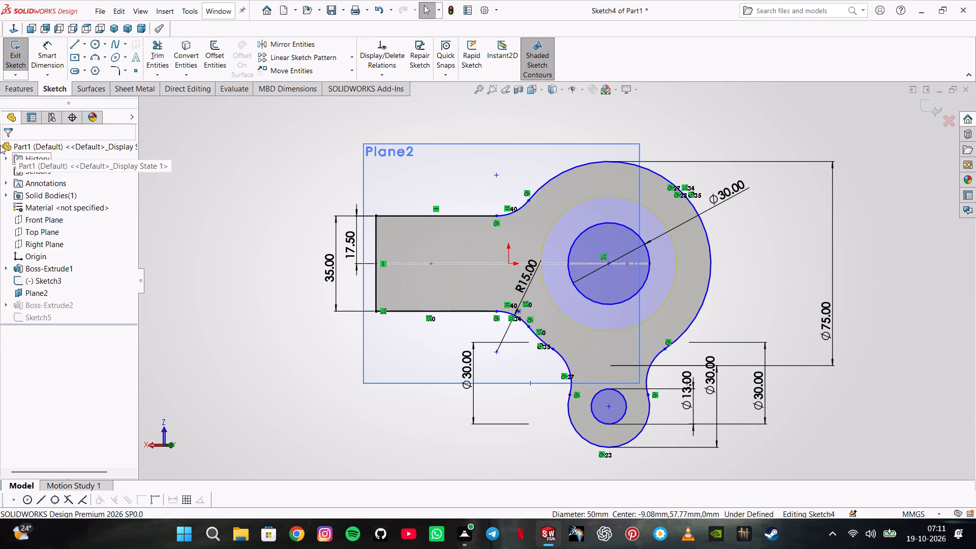
left_click(19, 57)
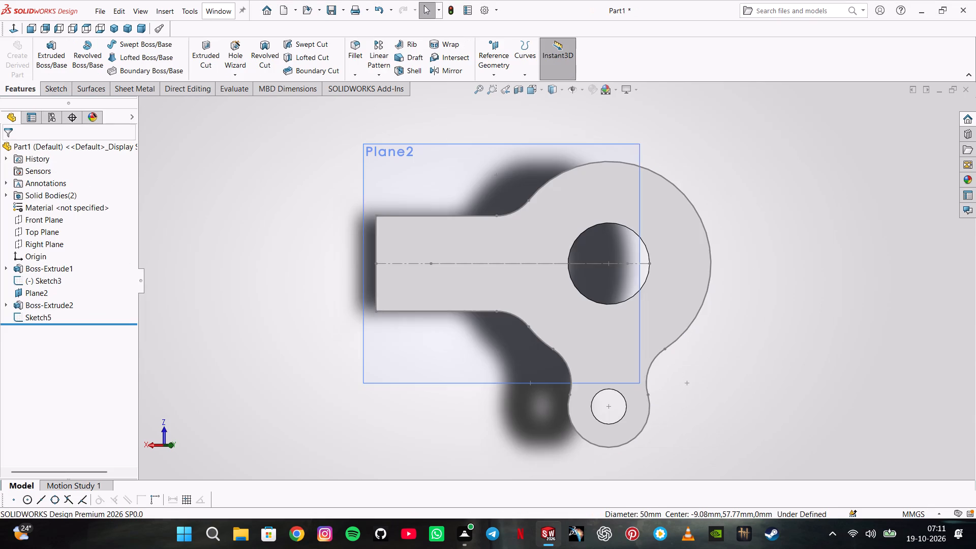
Reopen the sketch on the flange's underside and convert the edge of the 30 mm hole into it.
middle_click_drag(446, 227, 604, 468)
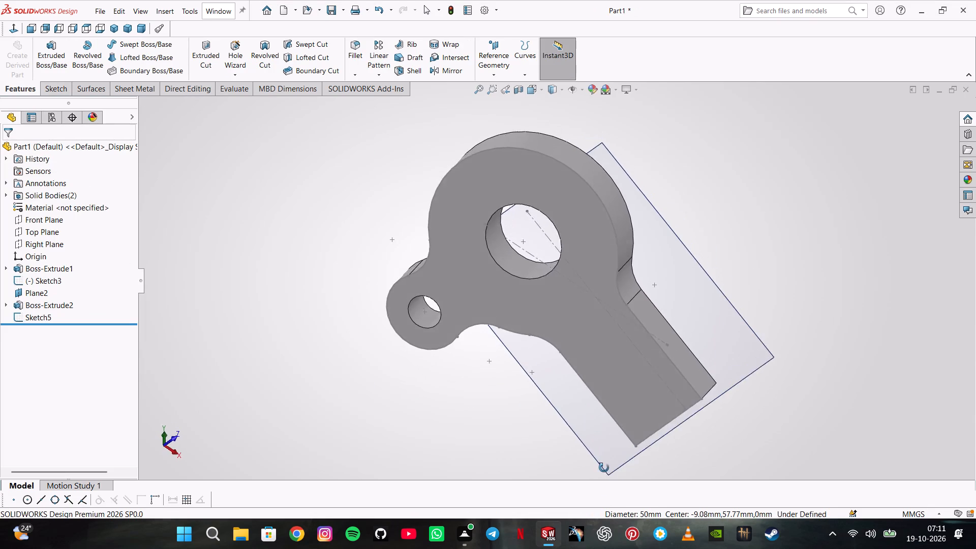
middle_click_drag(604, 468, 607, 507)
left_click(19, 320)
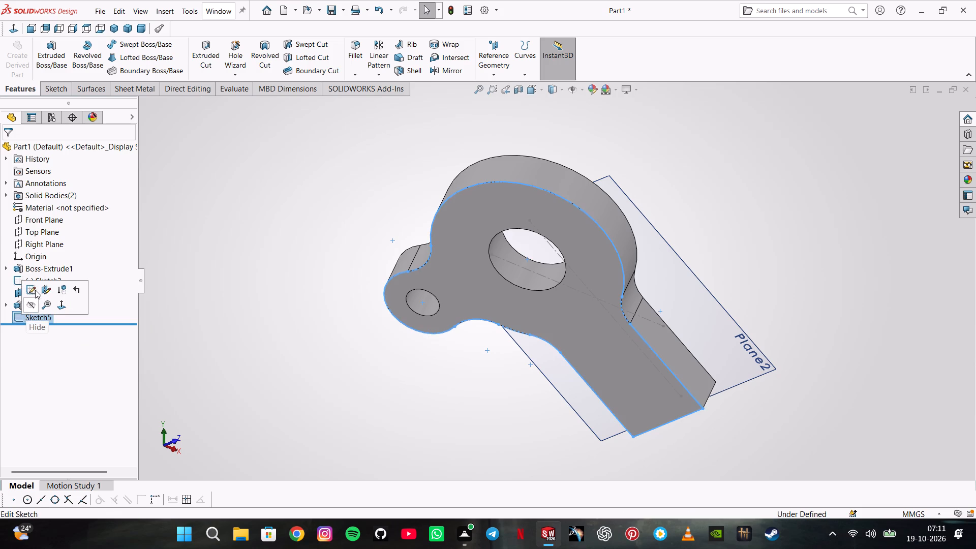
left_click(35, 289)
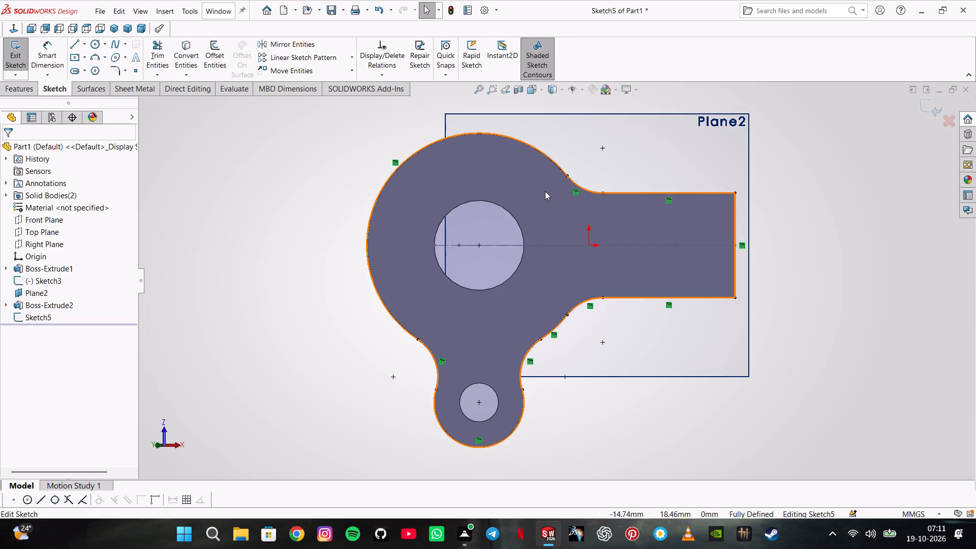
left_click(186, 48)
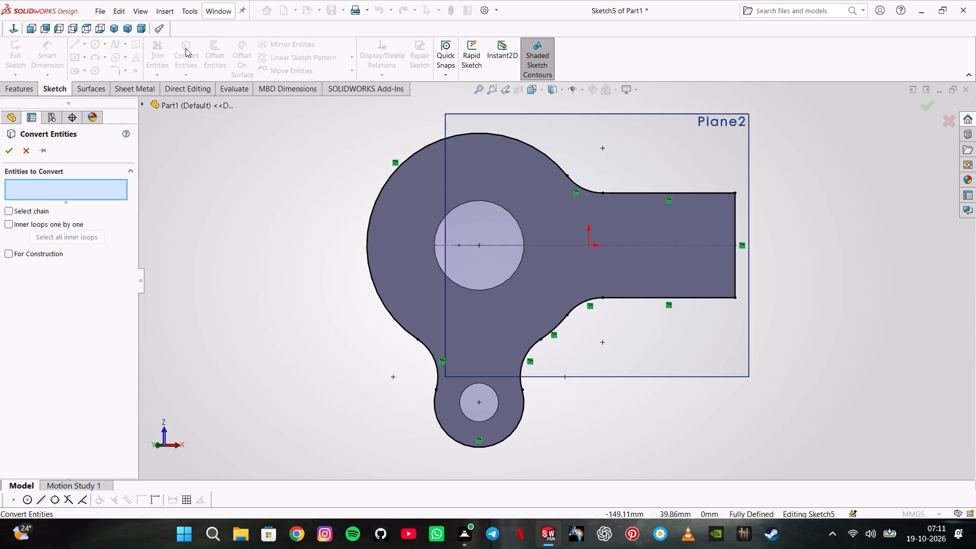
left_click(475, 201)
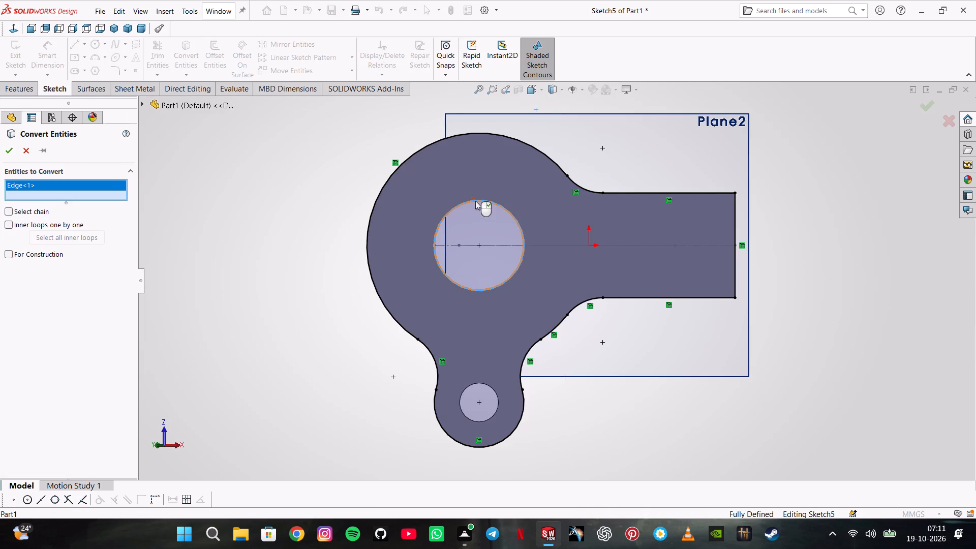
left_click(12, 144)
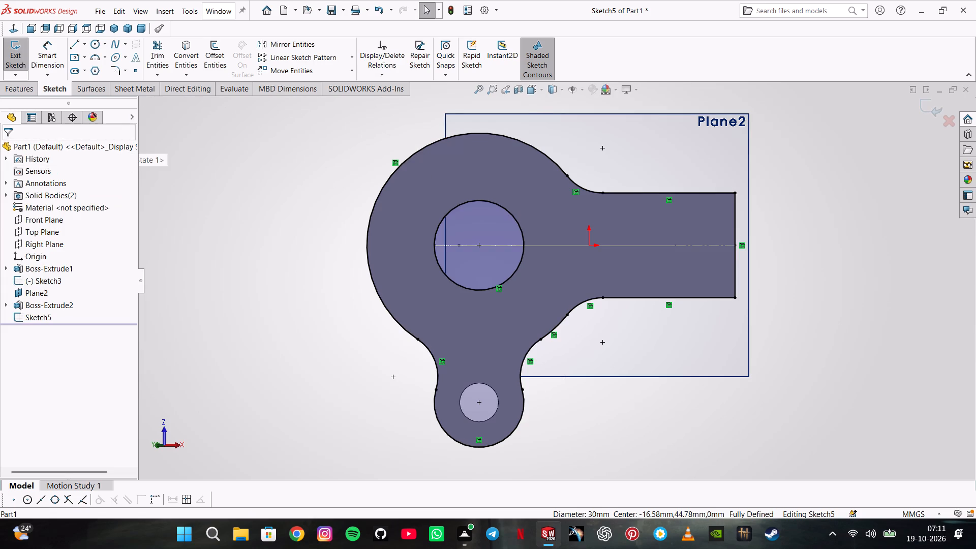
Sketch a circle concentric with the 30 mm hole and set its diameter to 50 mm.
left_click(94, 44)
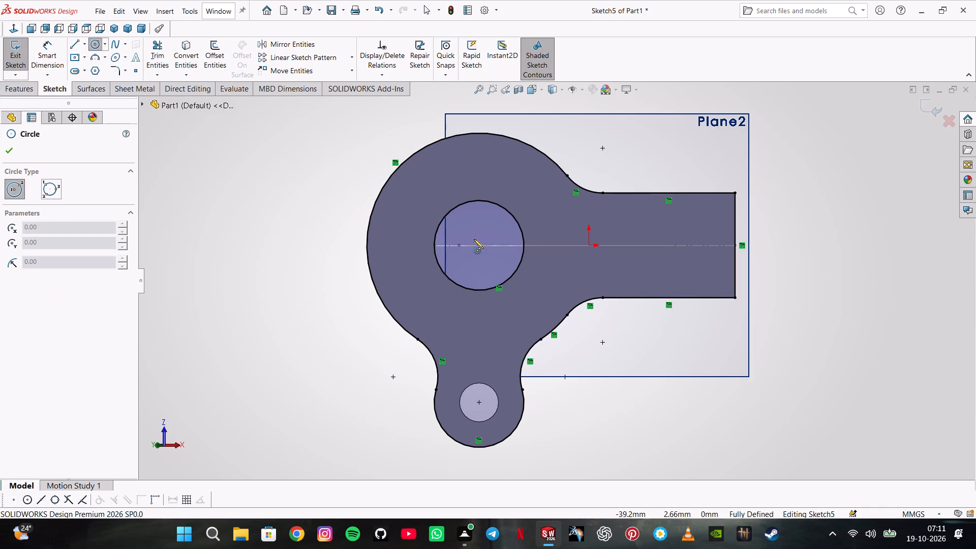
left_click(477, 244)
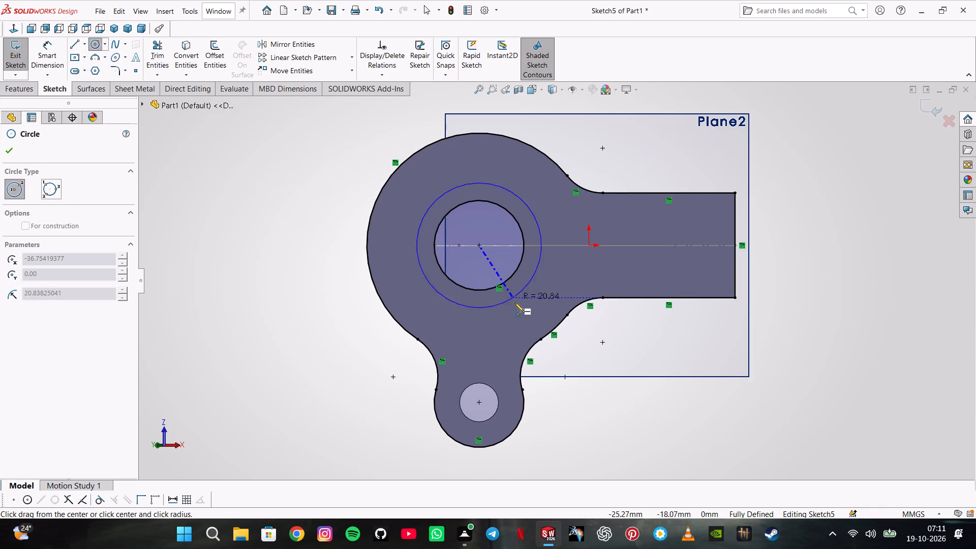
left_click(515, 303)
left_click(56, 58)
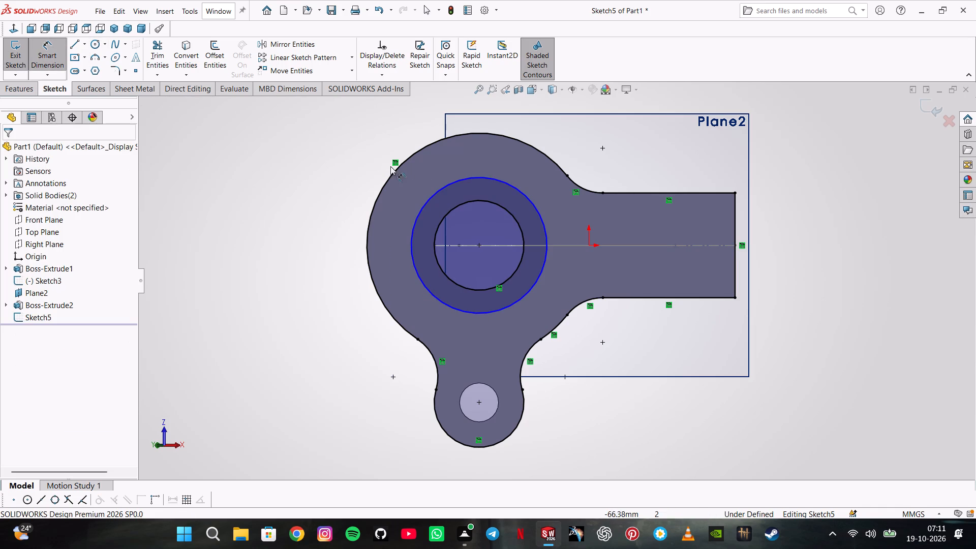
left_click(447, 186)
left_click(283, 207)
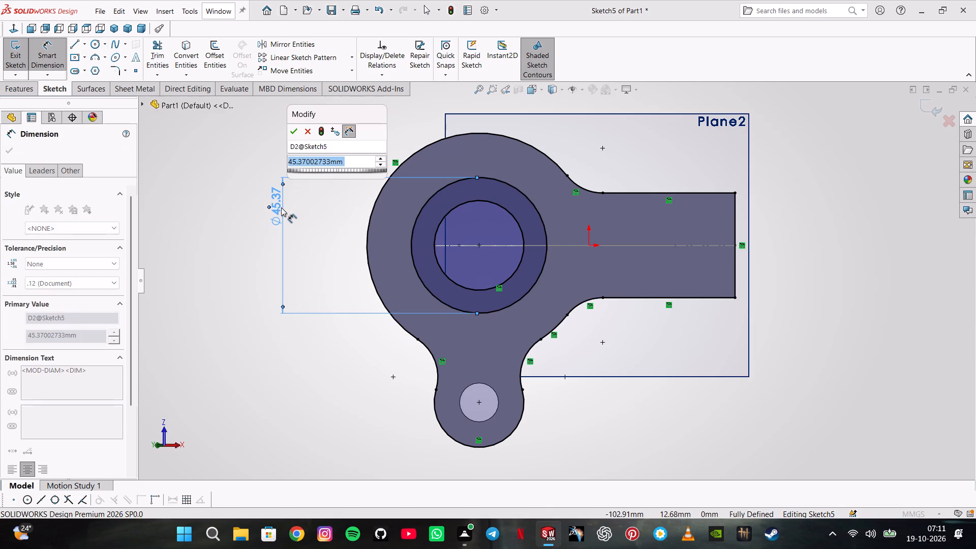
type("50")
key("Return")
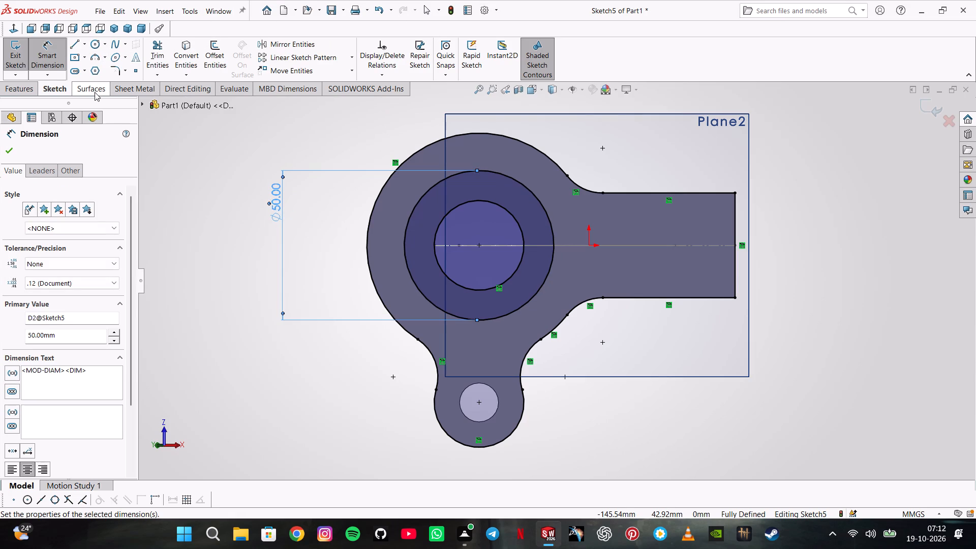
Sketch a centre rectangle on the arm's centreline reaching the arm's end edge, and set its width to 15 mm.
left_click(74, 56)
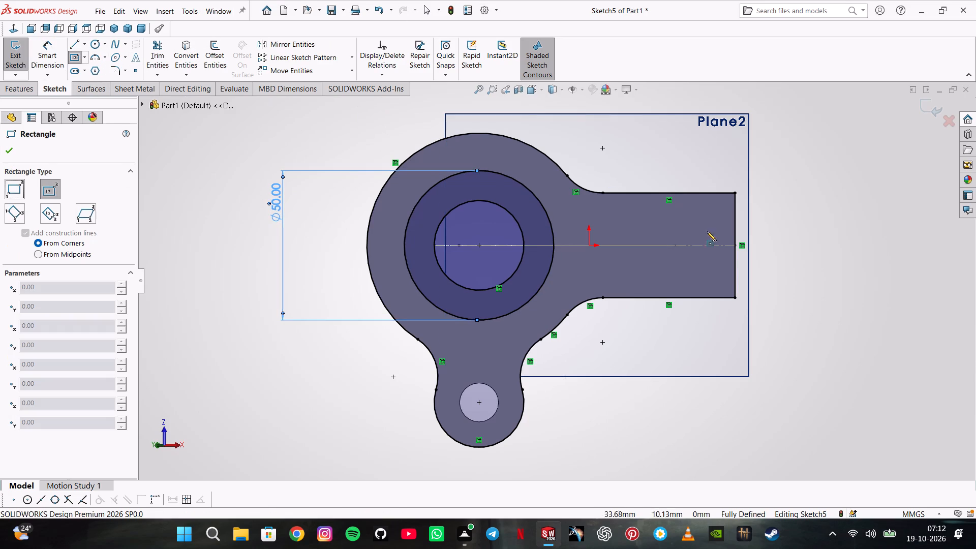
left_click(628, 247)
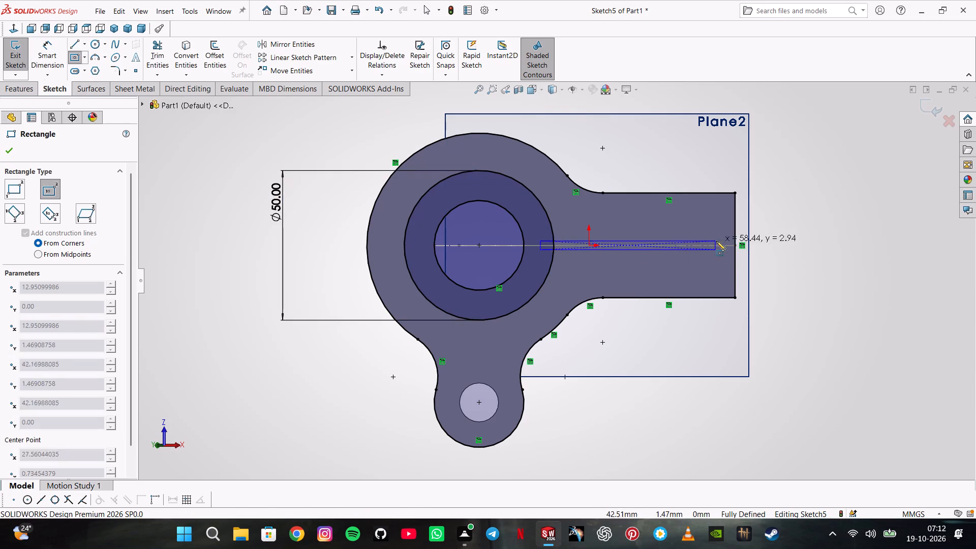
left_click(735, 212)
left_click(59, 55)
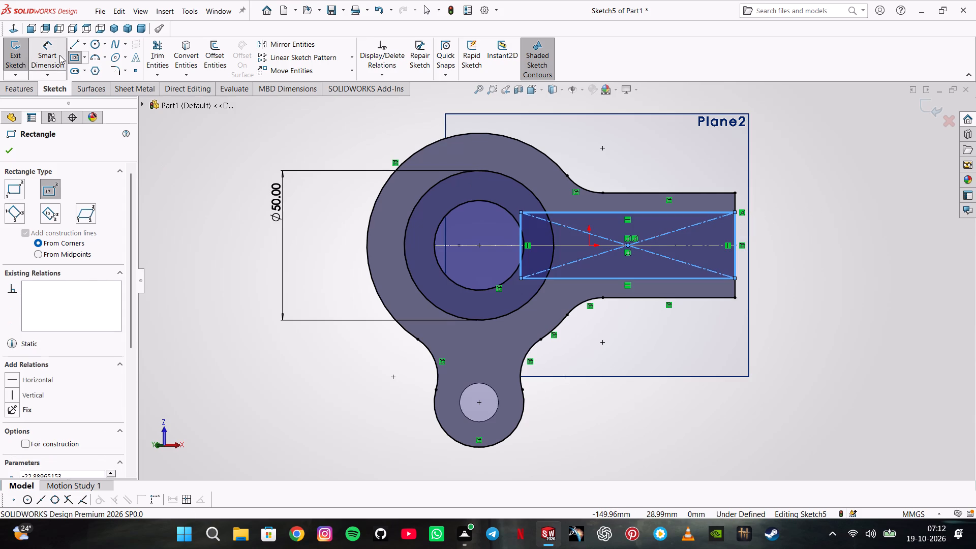
left_click(700, 214)
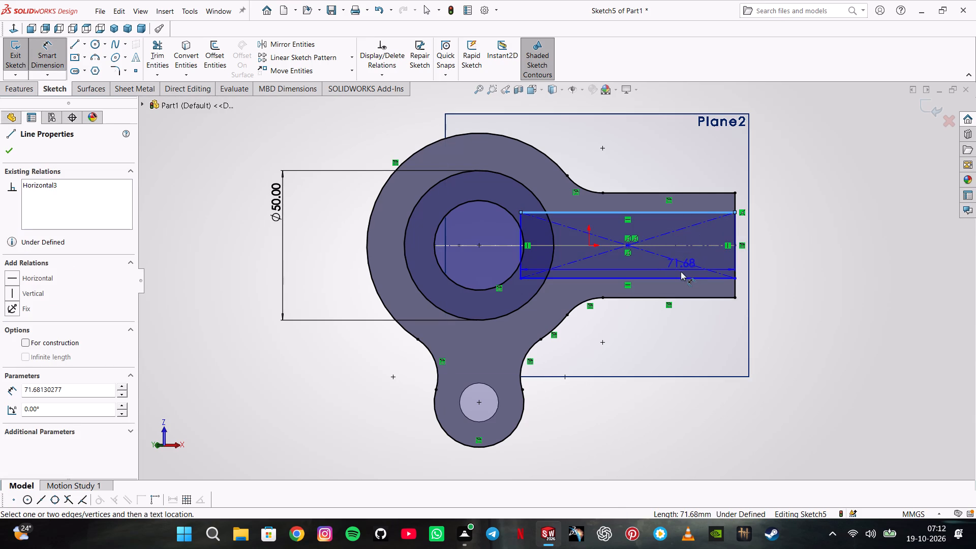
left_click(679, 279)
left_click(780, 241)
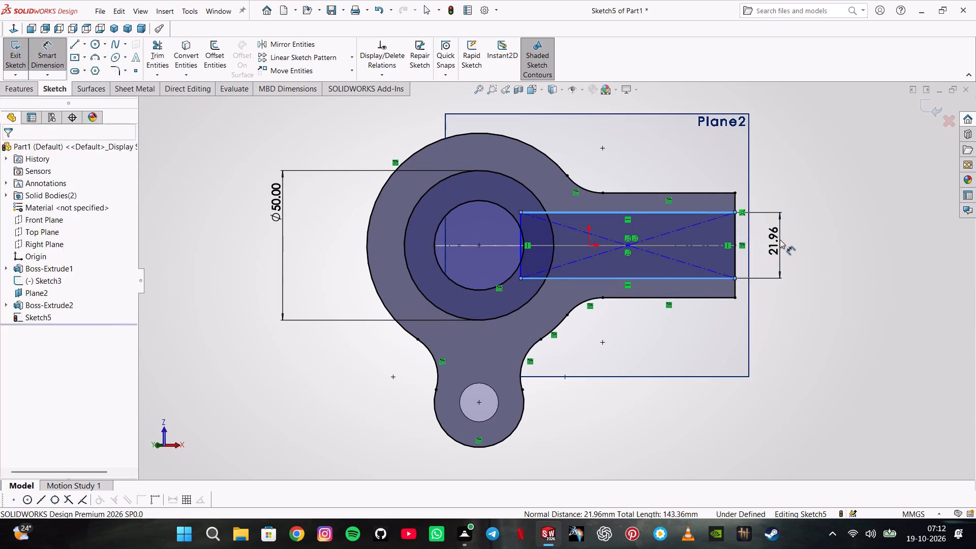
type("15")
key("Return")
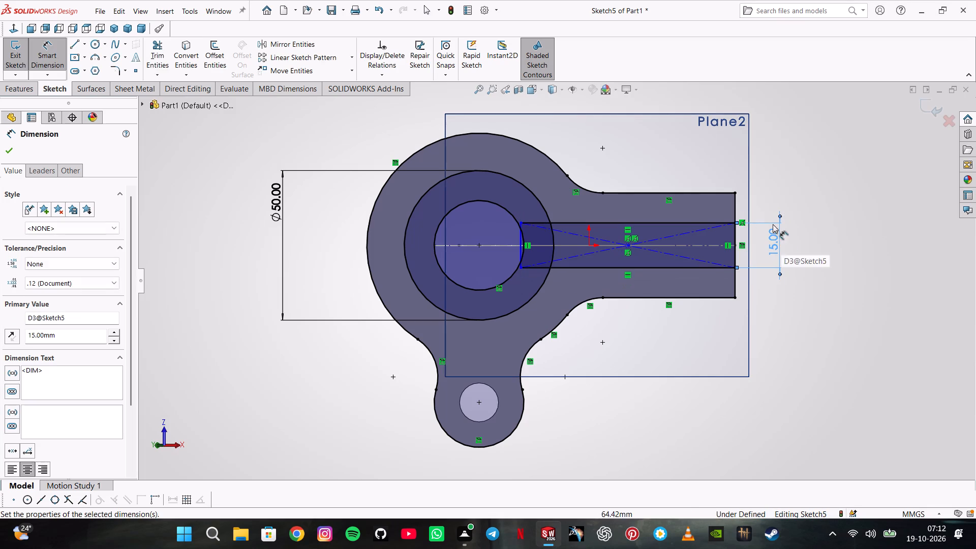
scroll(565, 231, "down", 4)
key("Escape")
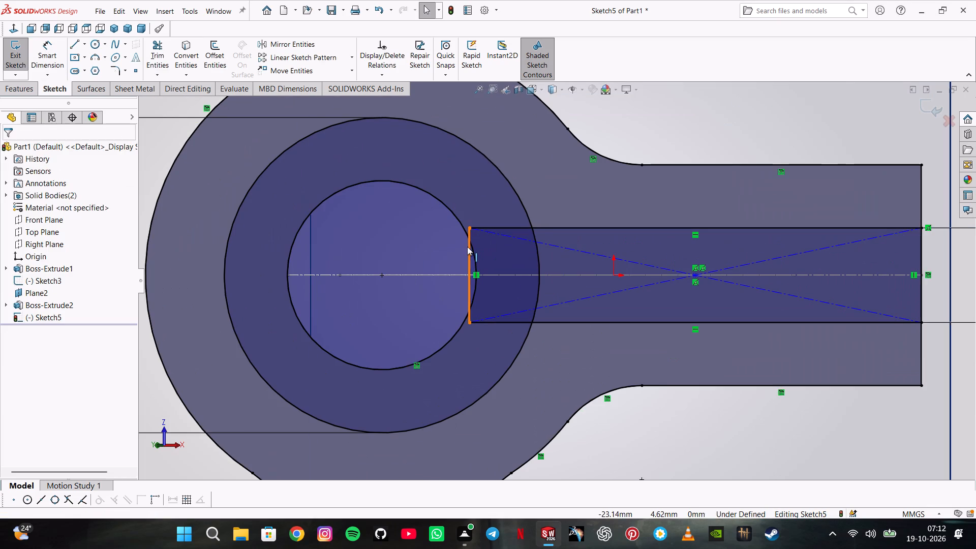
Make the rectangle's short side nearest the hole tangent to the 50 mm circle.
left_click(467, 247)
left_click(538, 248, "ctrl")
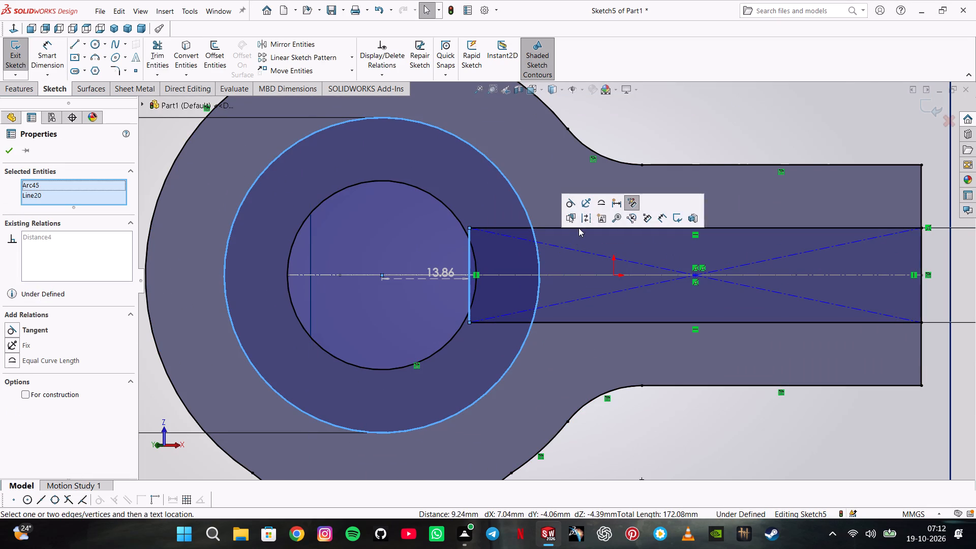
left_click(569, 197)
left_click(570, 202)
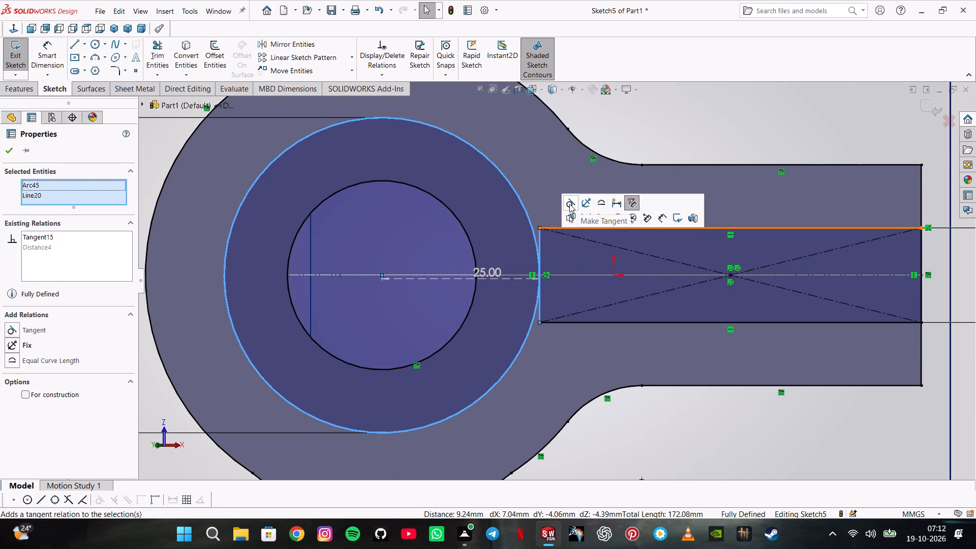
key("Escape")
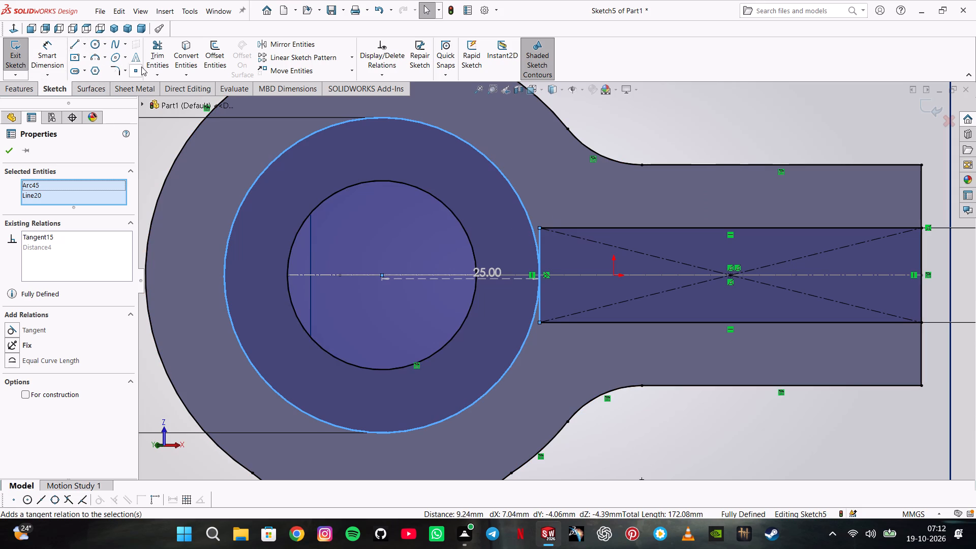
Trim away the rectangle's short side that touches the 50 mm circle.
left_click(167, 68)
left_click(539, 242)
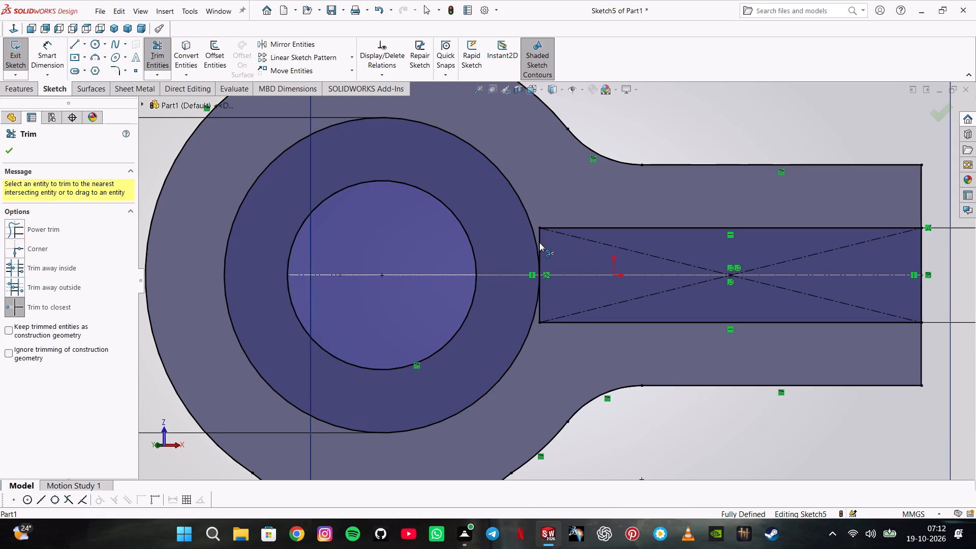
left_click(541, 309)
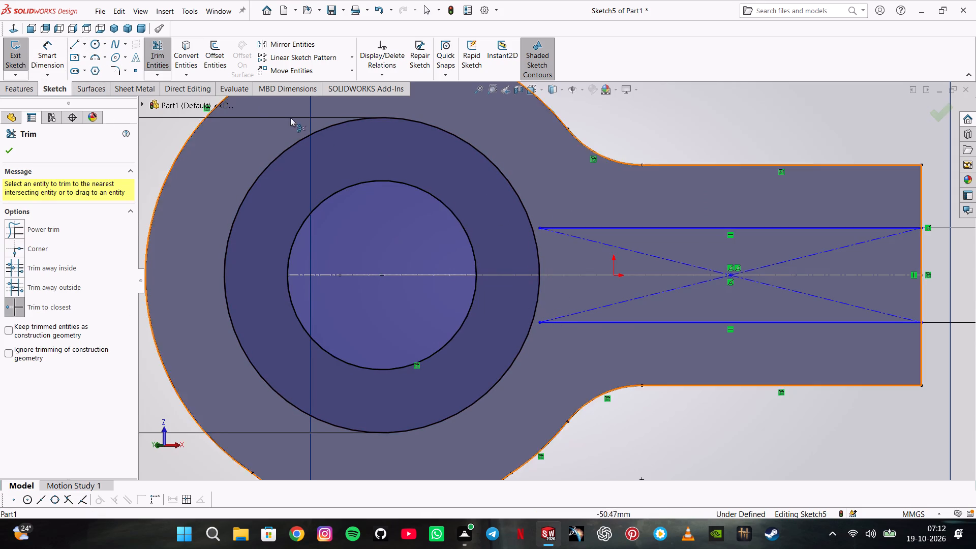
Extend the rectangle's two long sides to the 50 mm circle and trim the circle's arc between them.
left_click(166, 77)
left_click(173, 96)
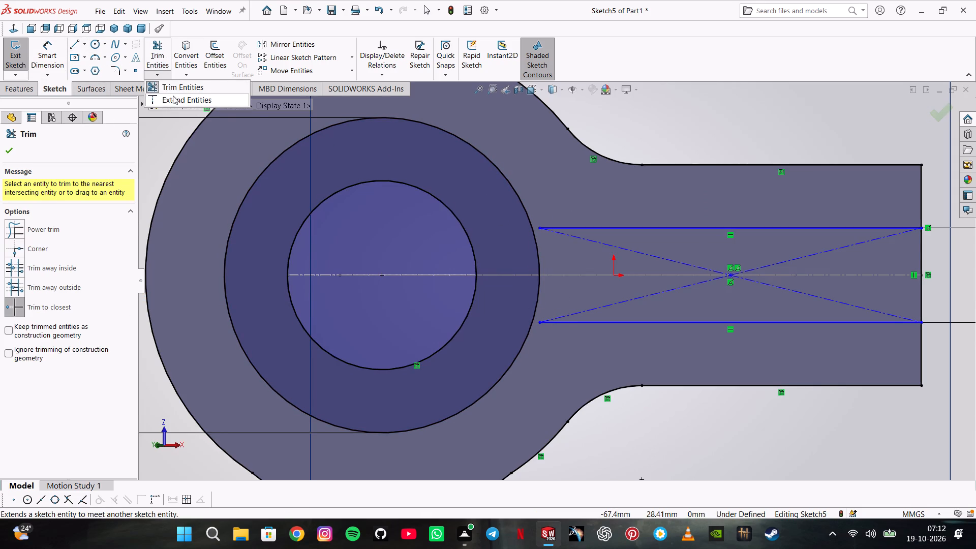
left_click(544, 234)
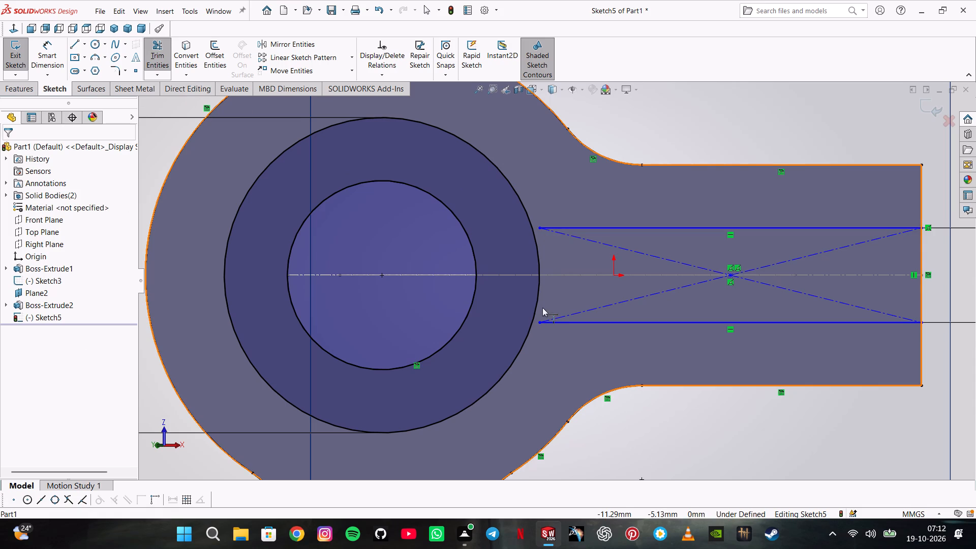
left_click(538, 323)
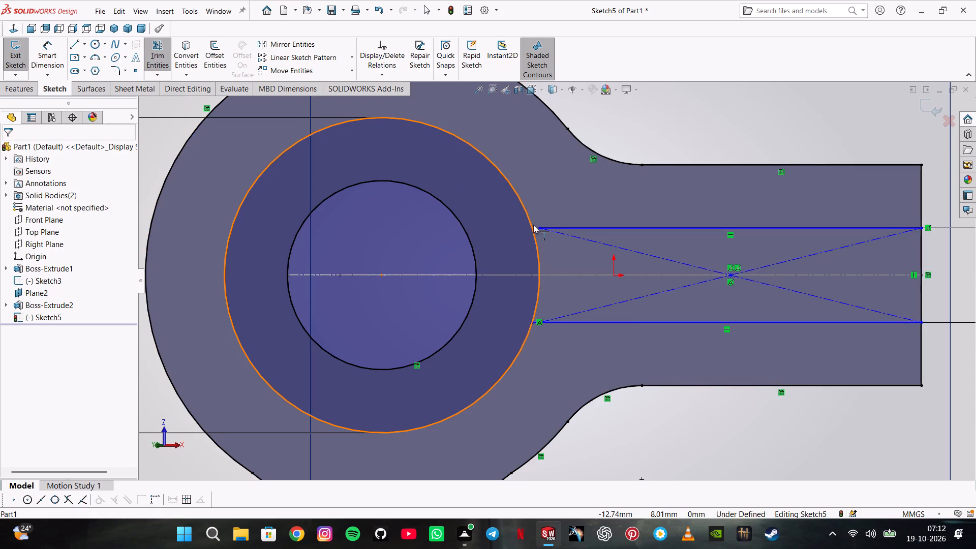
left_click(540, 226)
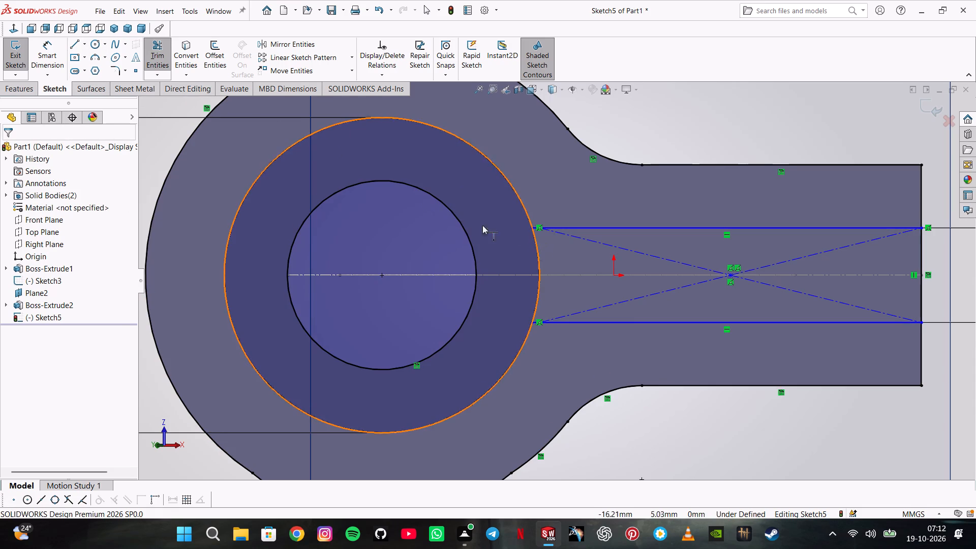
left_click(162, 60)
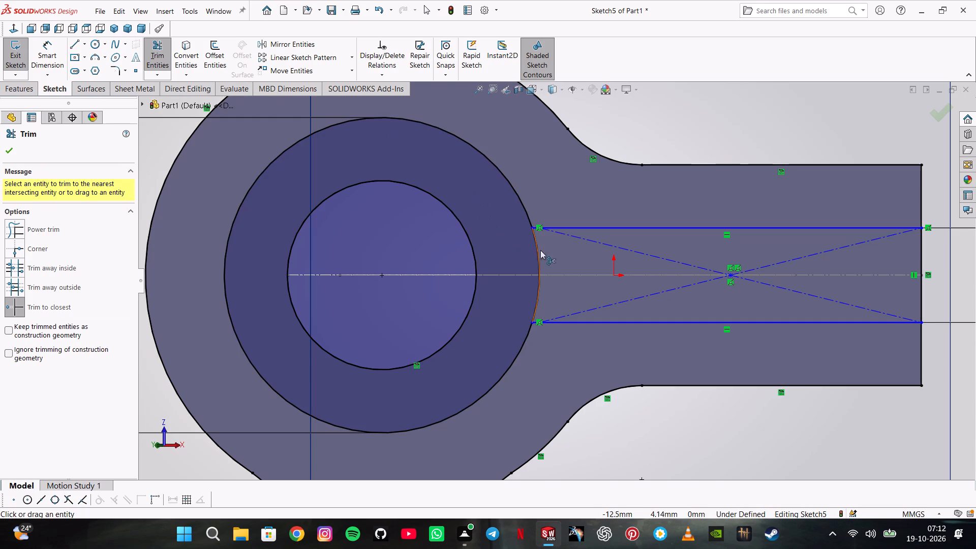
left_click(541, 256)
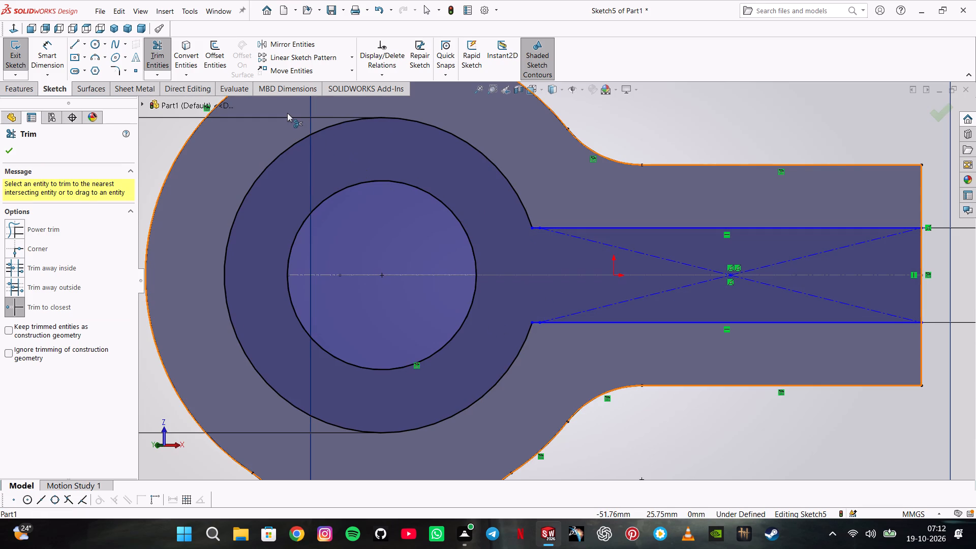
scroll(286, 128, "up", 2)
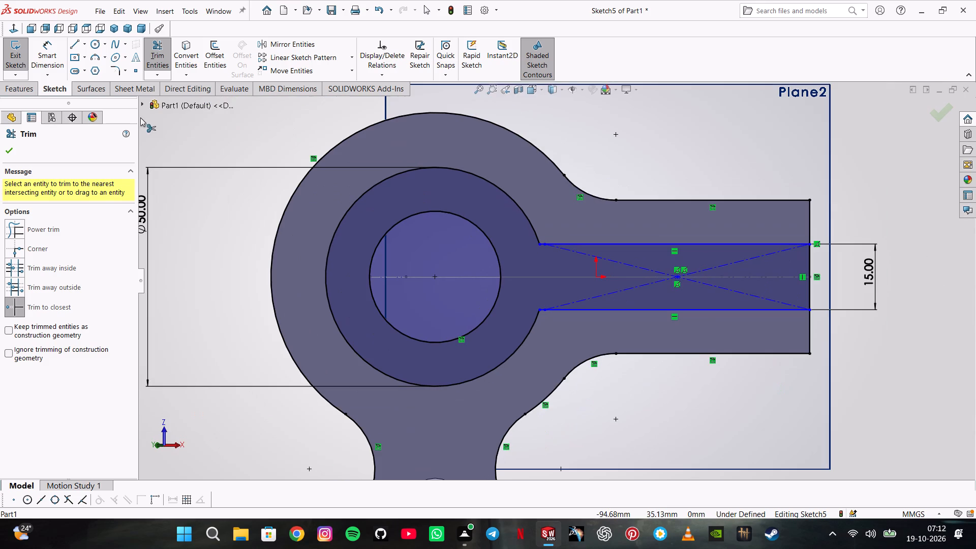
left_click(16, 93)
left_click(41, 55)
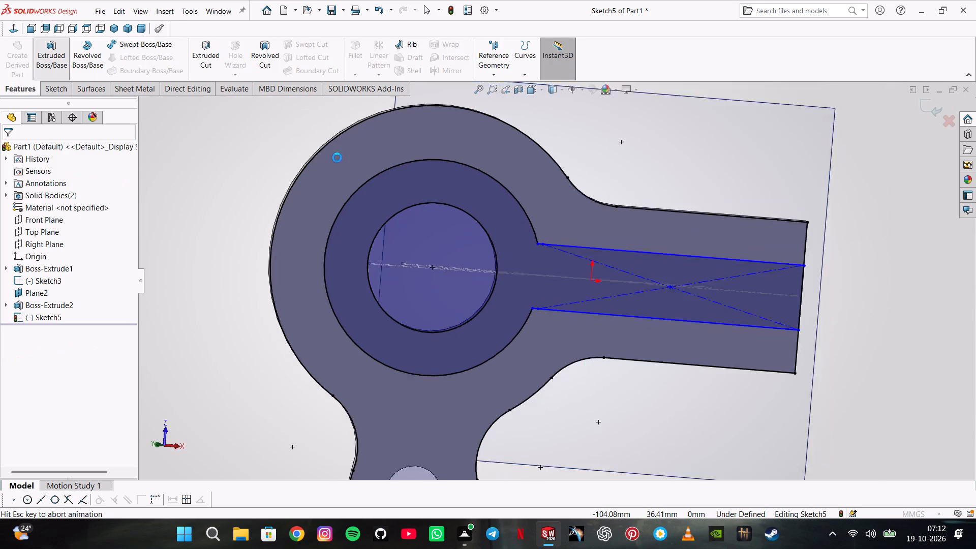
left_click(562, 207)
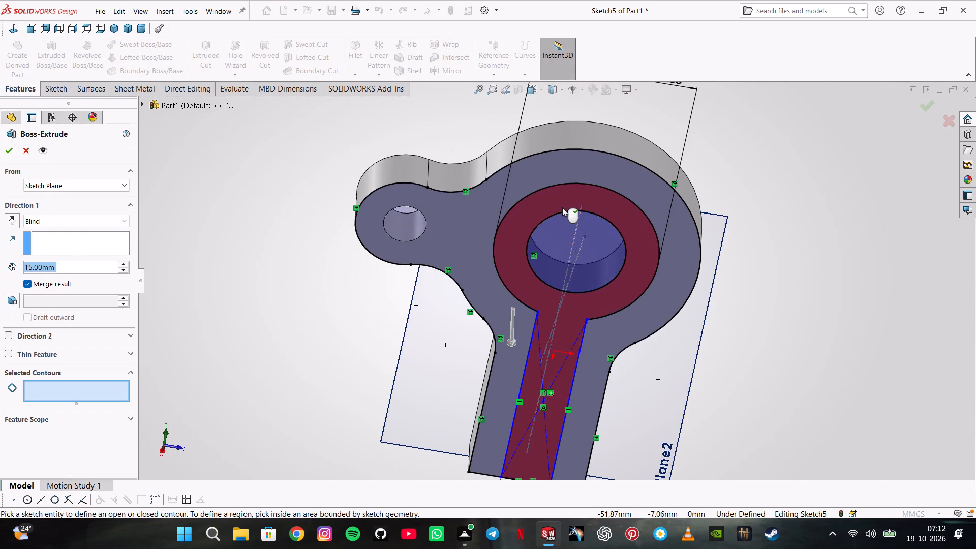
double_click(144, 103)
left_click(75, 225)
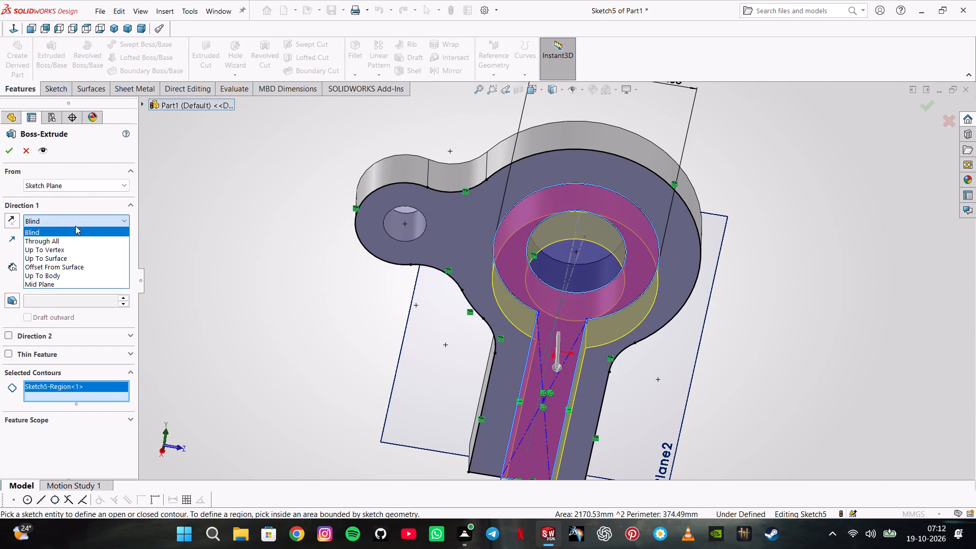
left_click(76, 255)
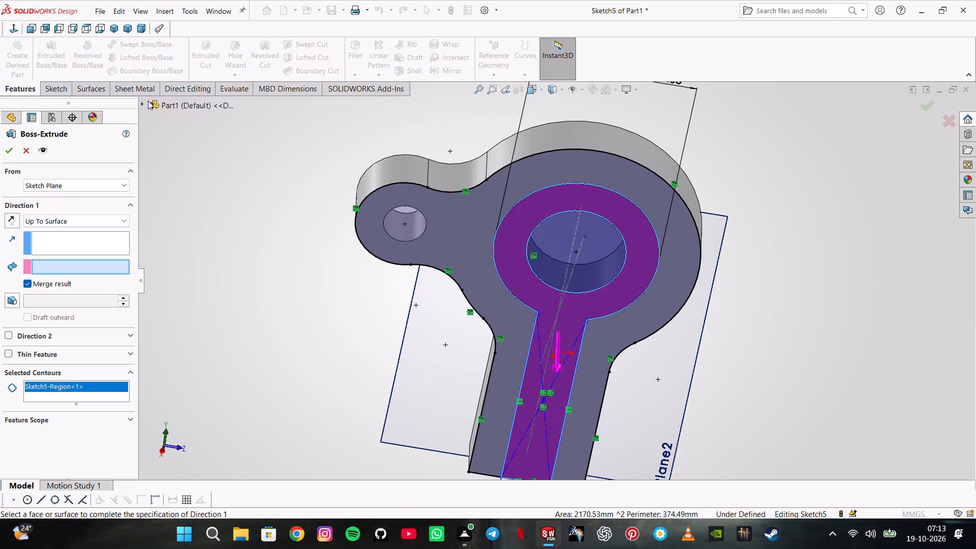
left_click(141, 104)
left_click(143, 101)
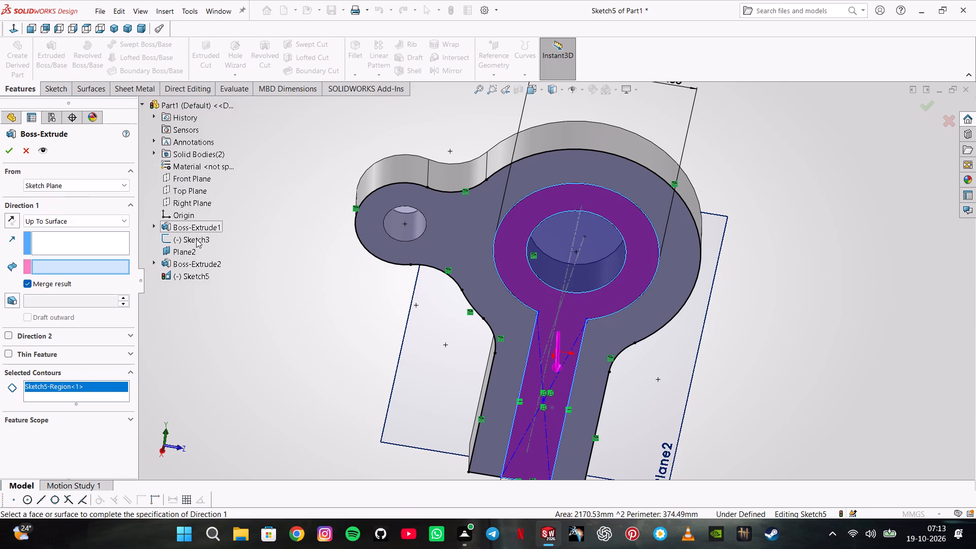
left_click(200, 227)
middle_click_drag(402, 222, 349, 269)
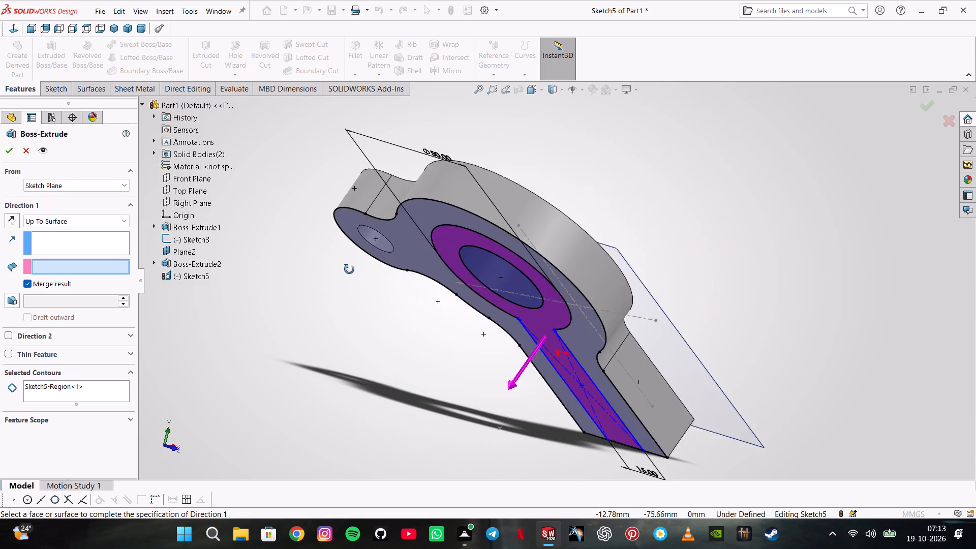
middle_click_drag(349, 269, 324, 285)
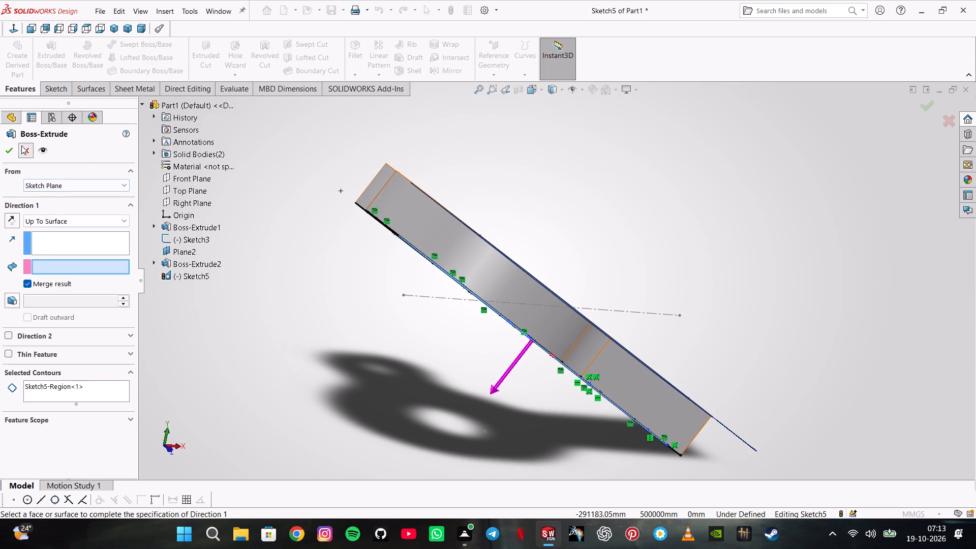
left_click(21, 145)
Show the hidden base plate body again.
right_click(56, 272)
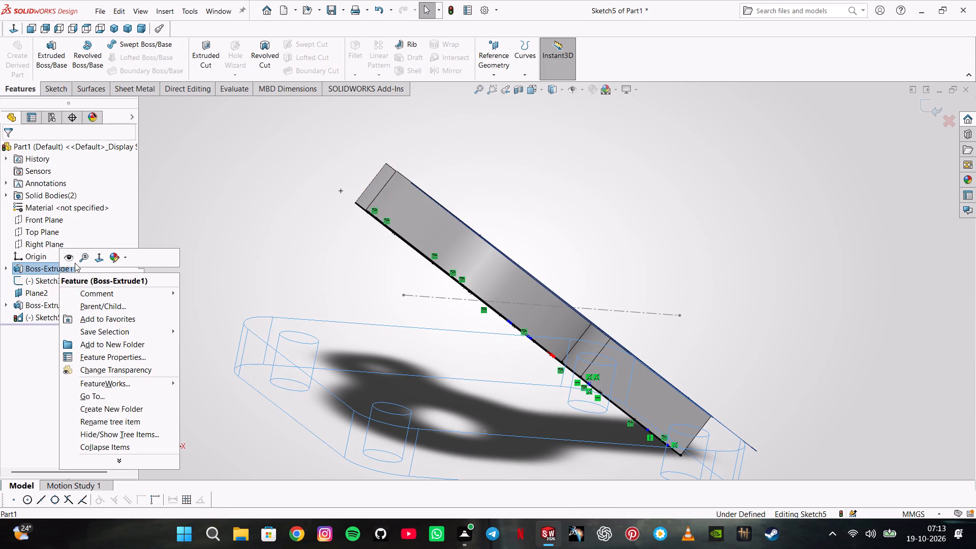
left_click(72, 260)
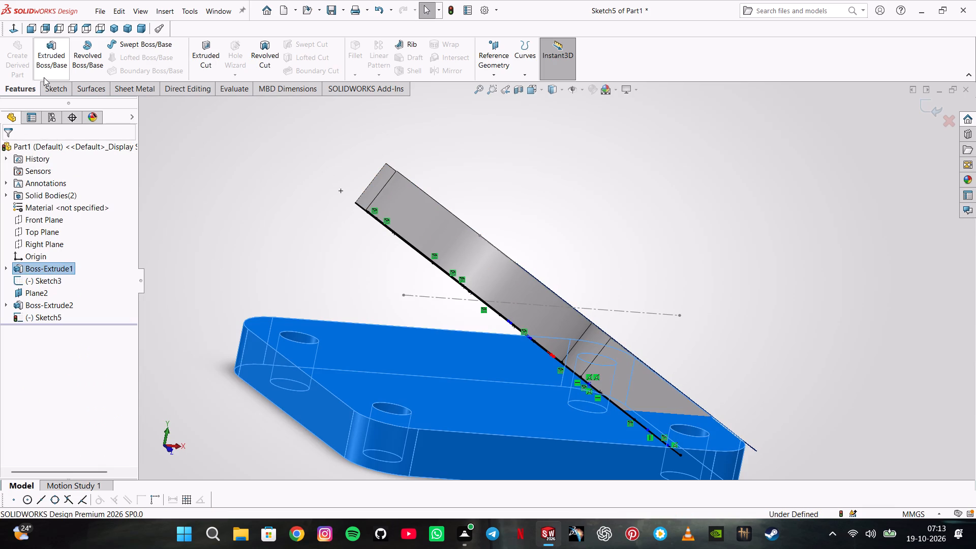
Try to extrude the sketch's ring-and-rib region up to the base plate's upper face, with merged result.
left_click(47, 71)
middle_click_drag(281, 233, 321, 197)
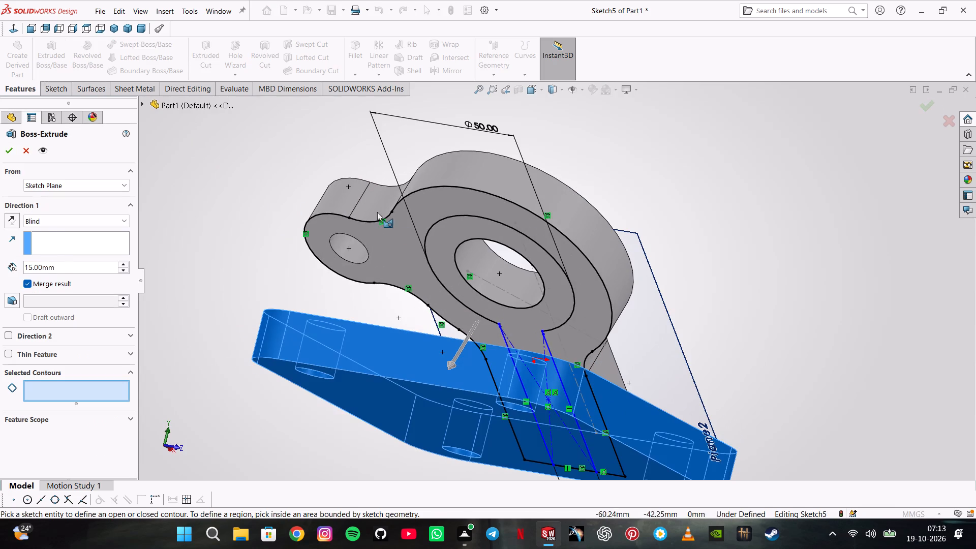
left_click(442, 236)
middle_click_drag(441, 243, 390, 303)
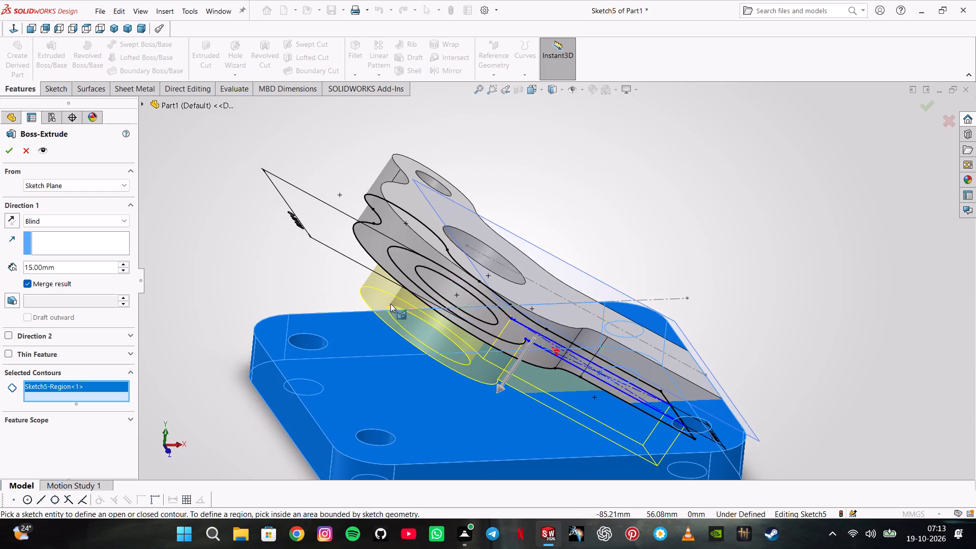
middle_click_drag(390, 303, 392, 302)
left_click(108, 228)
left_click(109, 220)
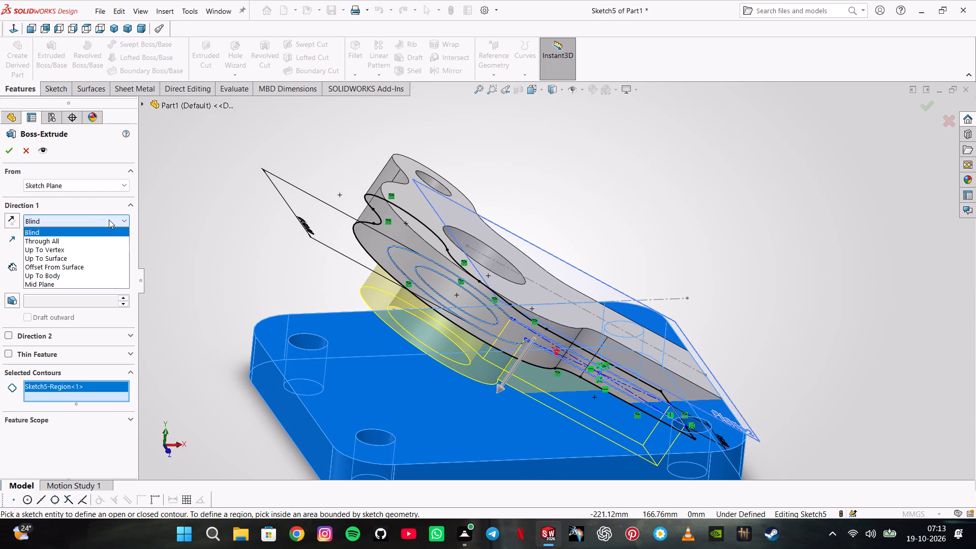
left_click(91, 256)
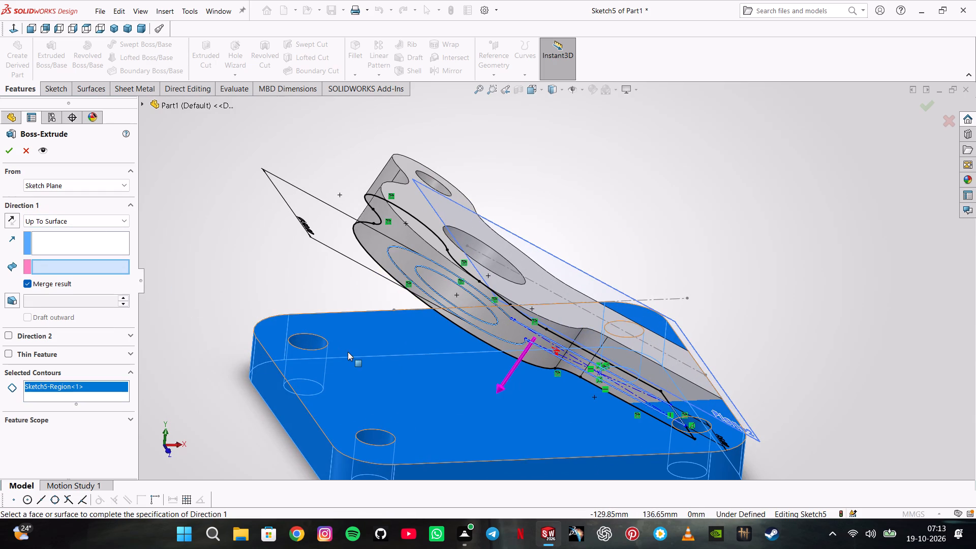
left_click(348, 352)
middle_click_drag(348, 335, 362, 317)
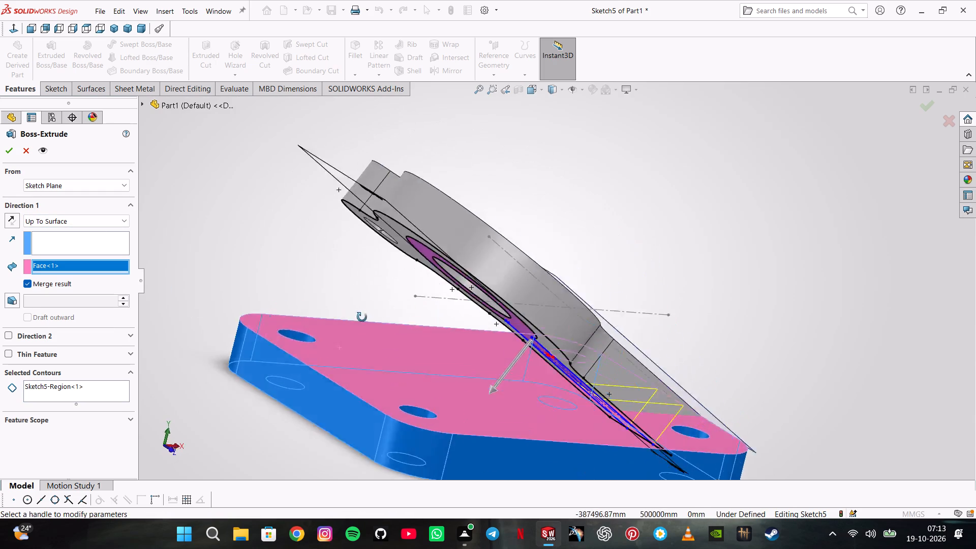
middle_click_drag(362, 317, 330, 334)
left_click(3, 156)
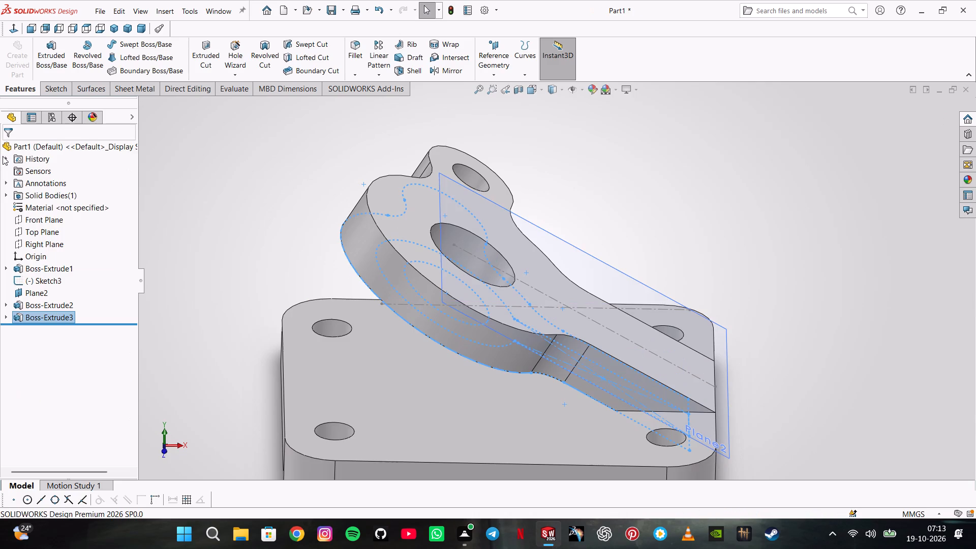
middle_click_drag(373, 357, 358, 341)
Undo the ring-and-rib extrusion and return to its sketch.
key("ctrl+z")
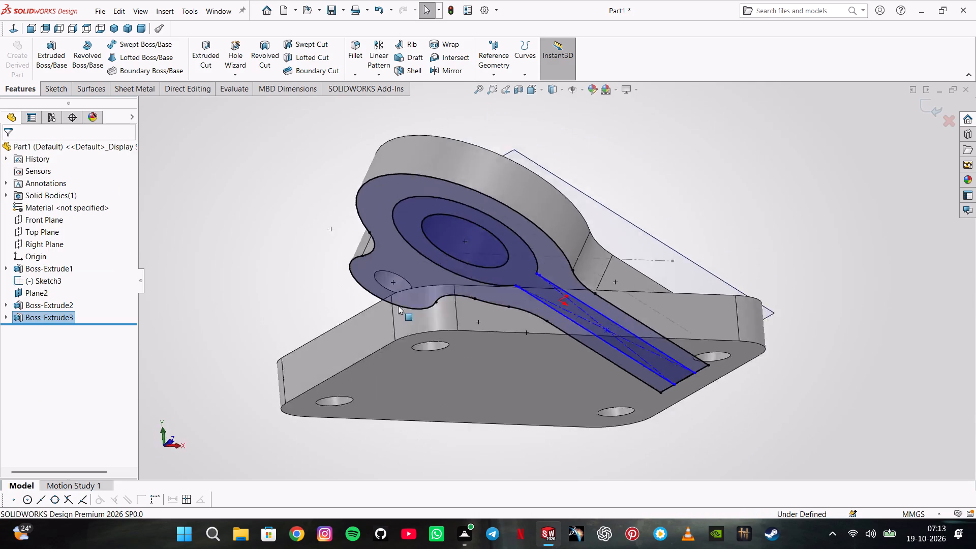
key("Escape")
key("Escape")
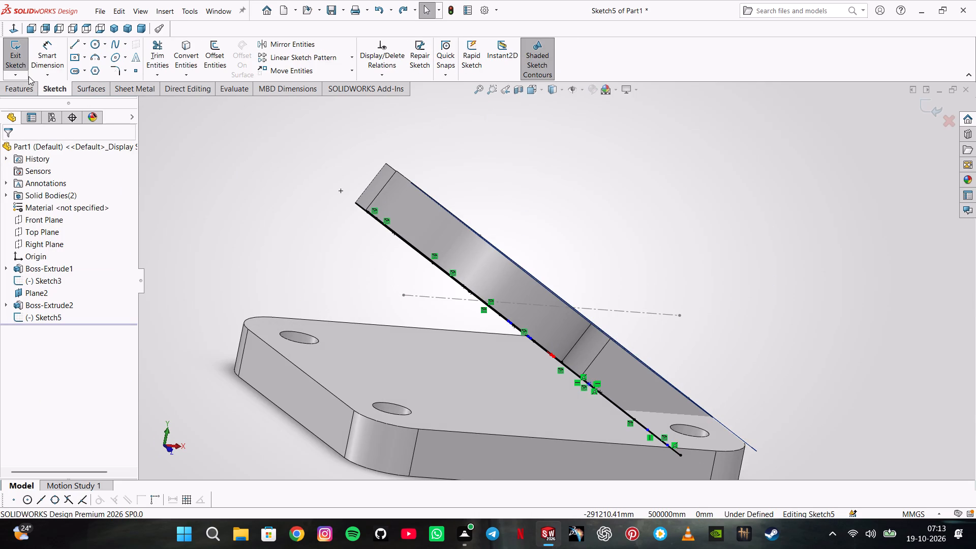
Extrude the sketch's ring-and-rib region with the Up To Body end condition, ending at the base plate body and merging the result.
left_click(28, 83)
left_click(51, 48)
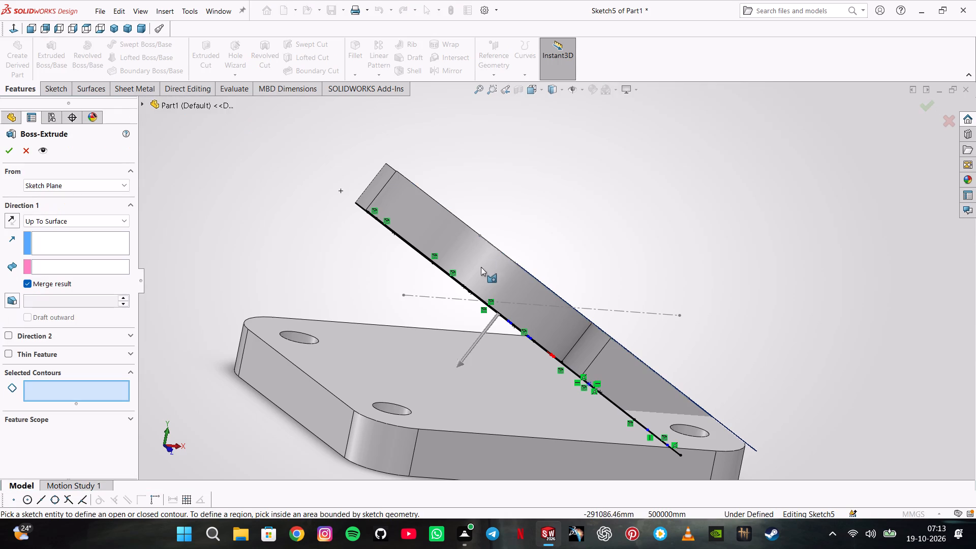
middle_click_drag(479, 323, 519, 299)
left_click(503, 242)
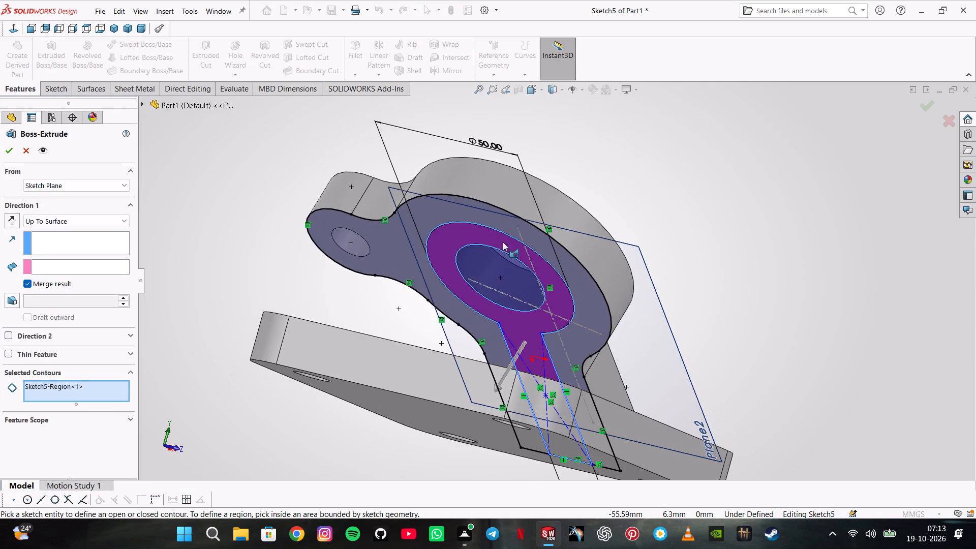
middle_click_drag(568, 306, 525, 354)
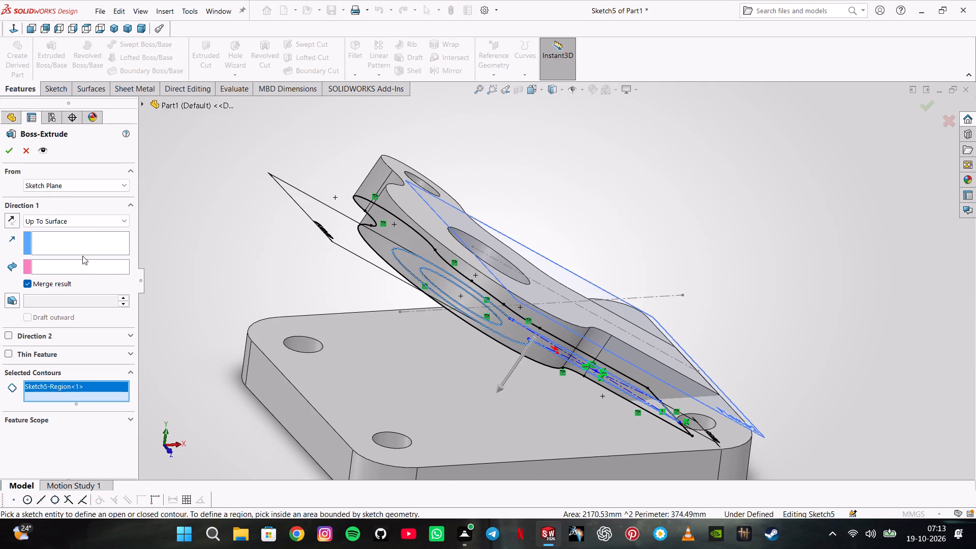
left_click(96, 222)
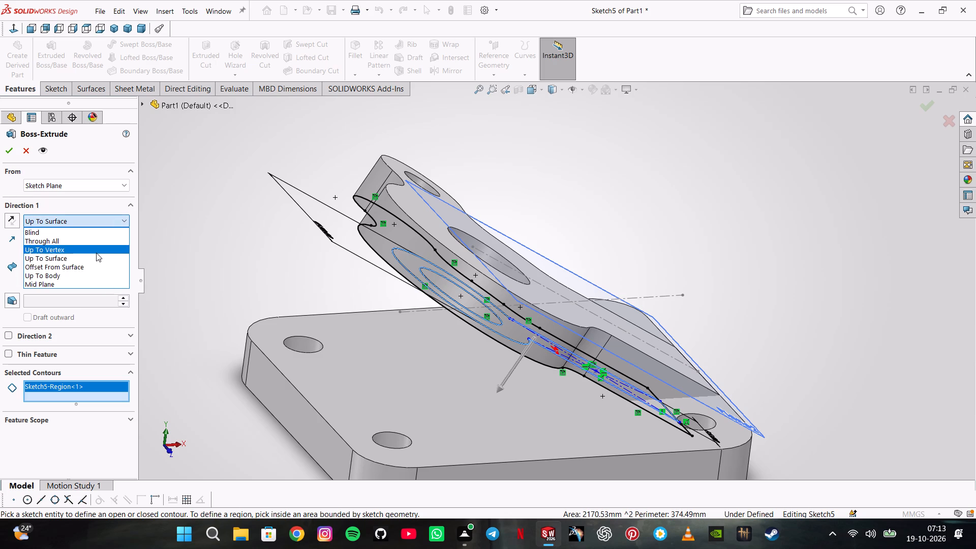
left_click(28, 276)
left_click(390, 358)
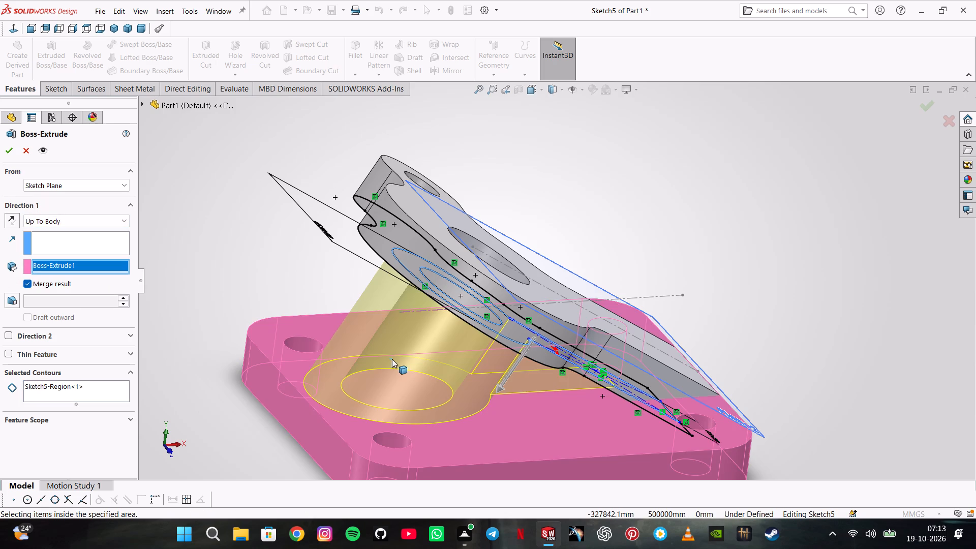
left_click(4, 156)
Examine the ring-and-rib support between the angled flange and the base plate from several angles.
middle_click_drag(336, 252, 313, 277)
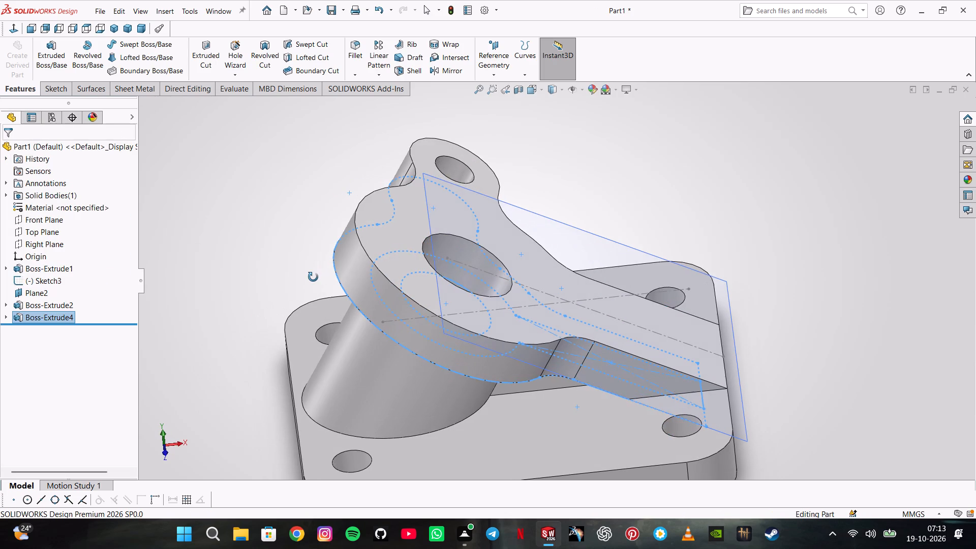
middle_click_drag(313, 277, 313, 277)
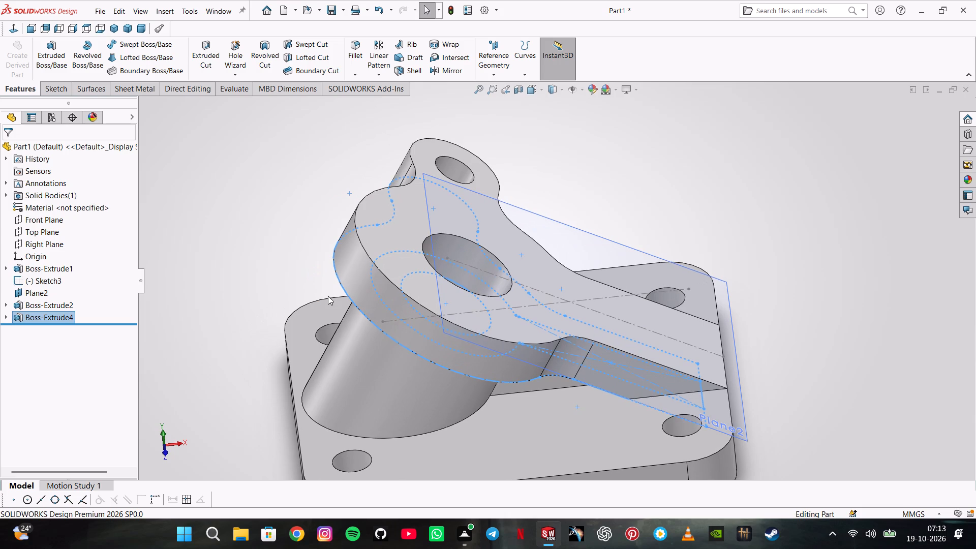
middle_click_drag(373, 324, 429, 267)
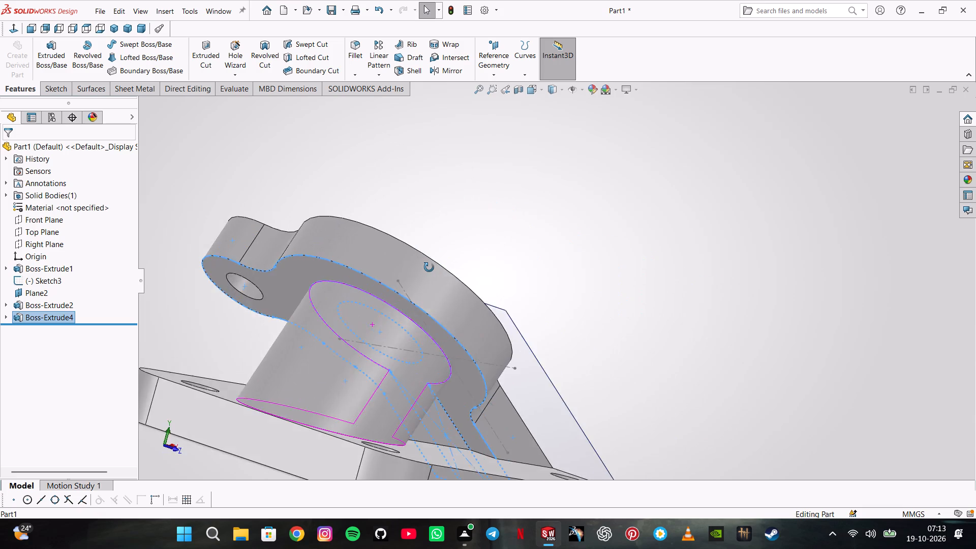
middle_click_drag(429, 267, 365, 336)
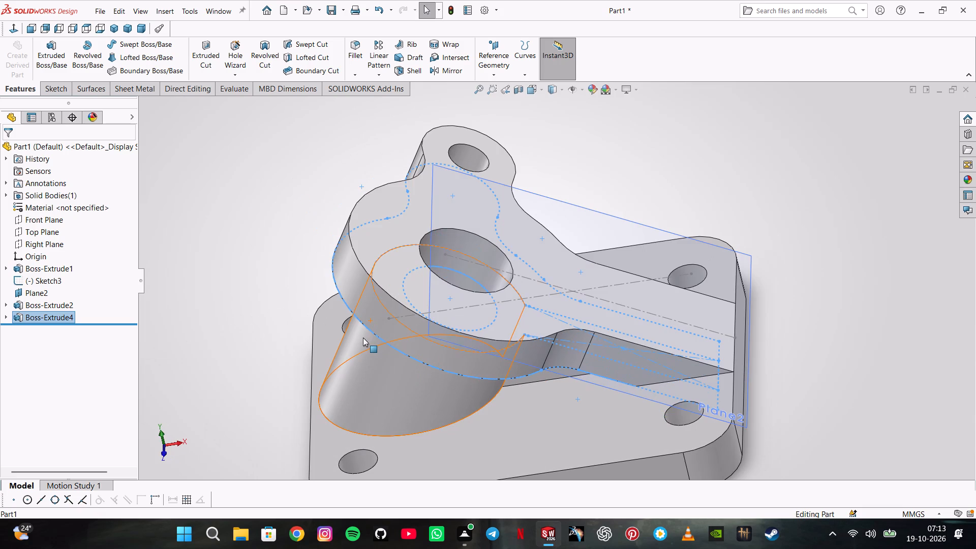
middle_click_drag(363, 339, 371, 374)
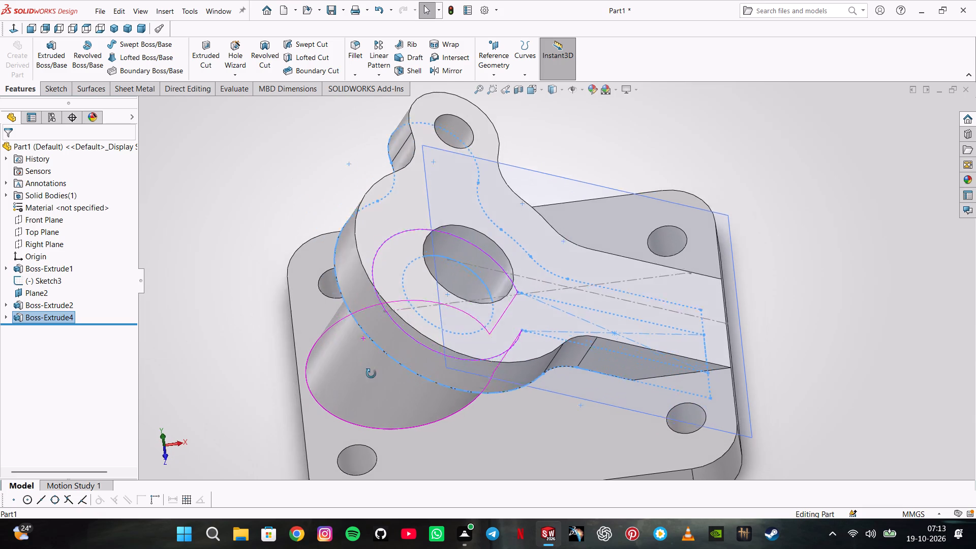
middle_click_drag(371, 374, 373, 388)
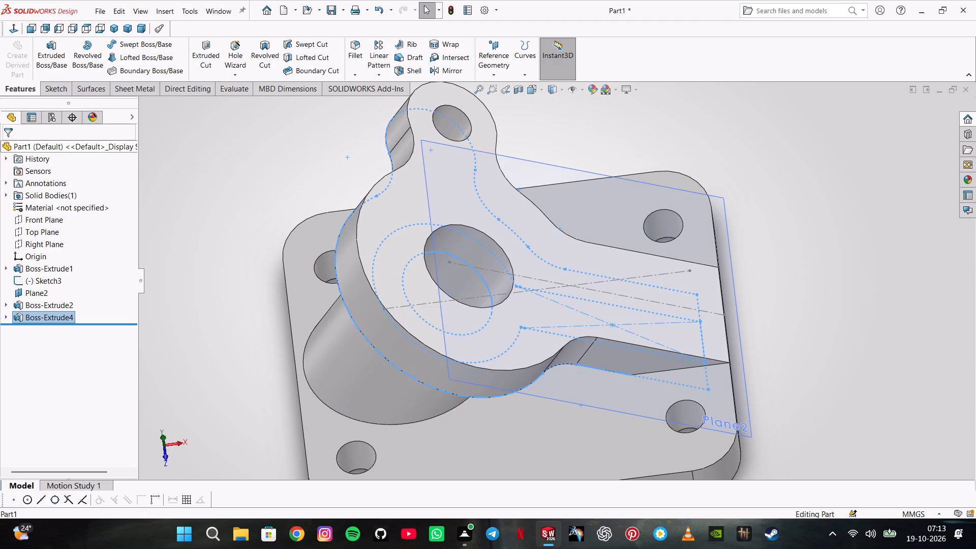
left_click(235, 204)
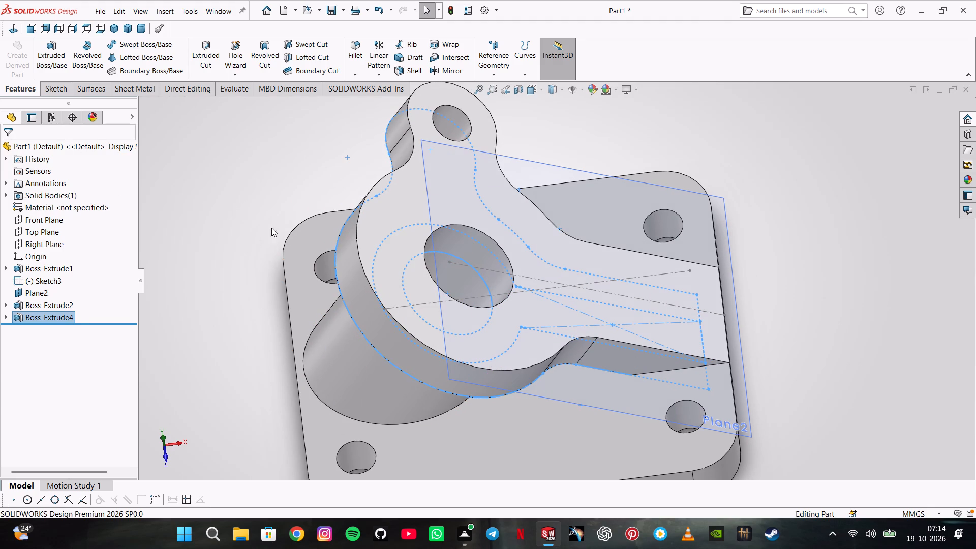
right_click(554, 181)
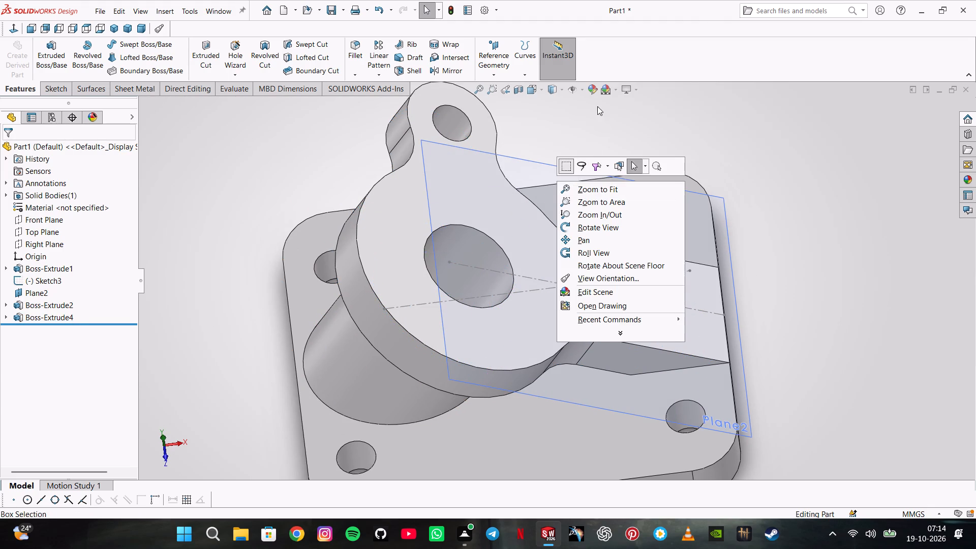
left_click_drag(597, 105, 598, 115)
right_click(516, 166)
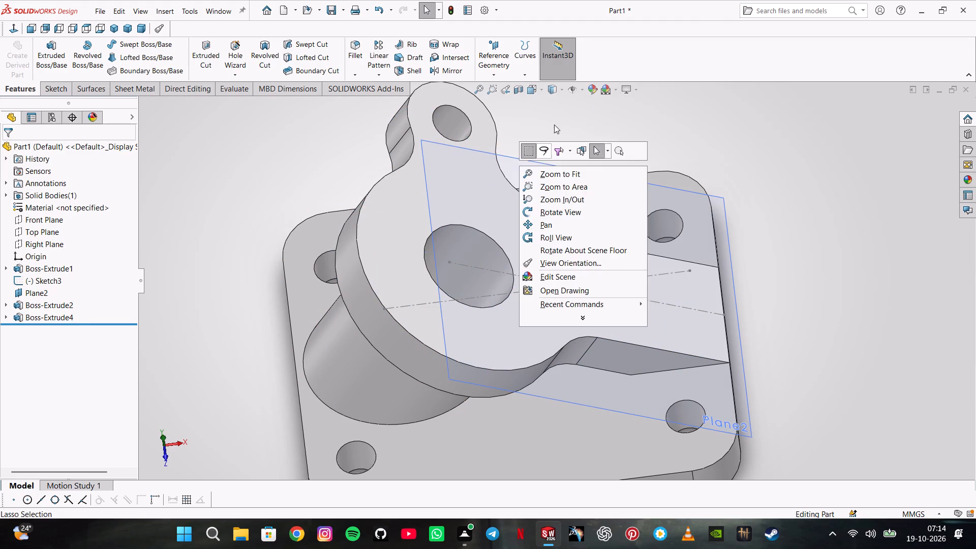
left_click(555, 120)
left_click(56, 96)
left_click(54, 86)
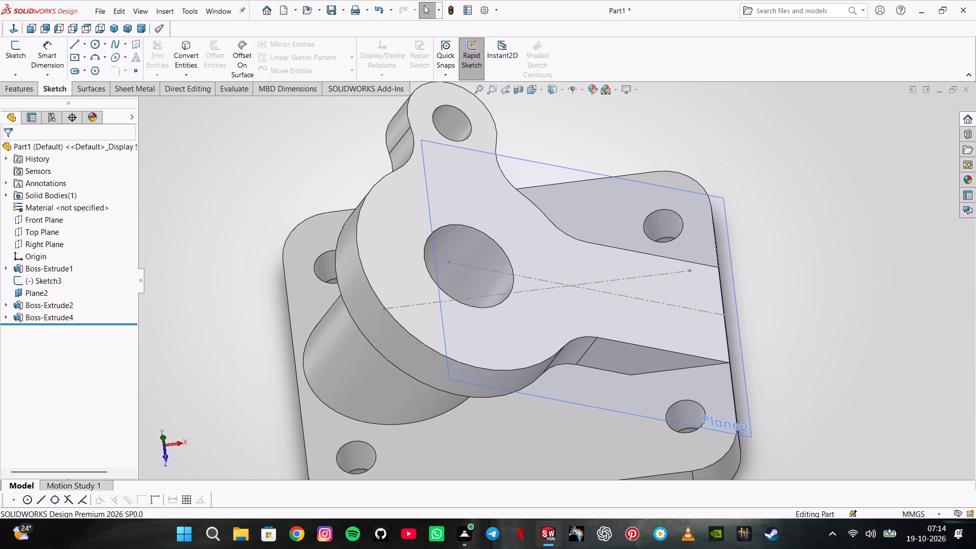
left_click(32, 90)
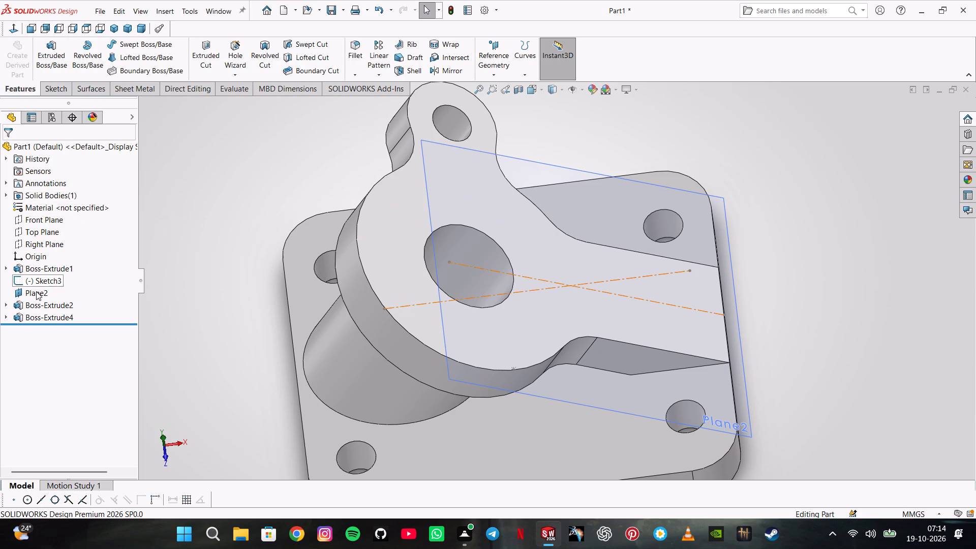
Hide the angled reference plane Plane2 and the centreline sketch Sketch3.
right_click(36, 291)
left_click(63, 280)
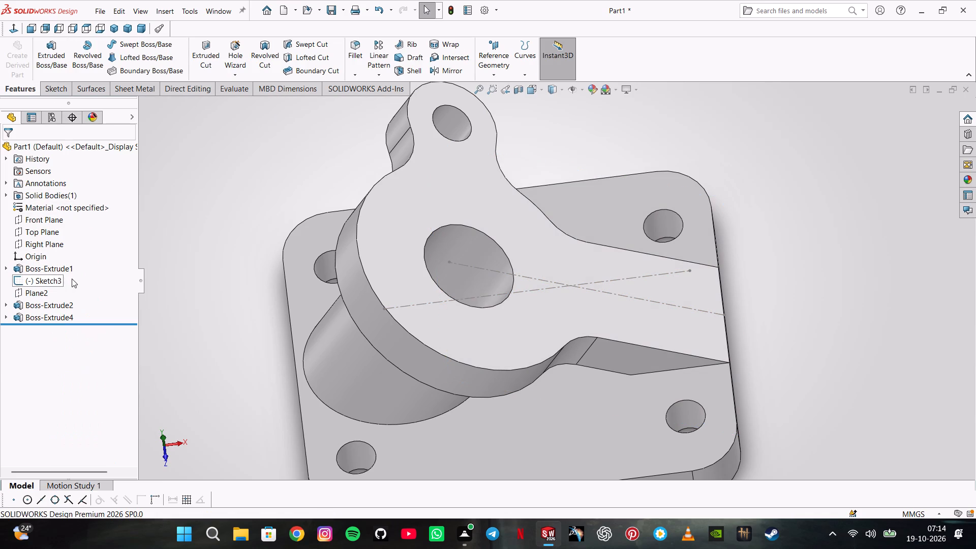
right_click(44, 281)
left_click(60, 265)
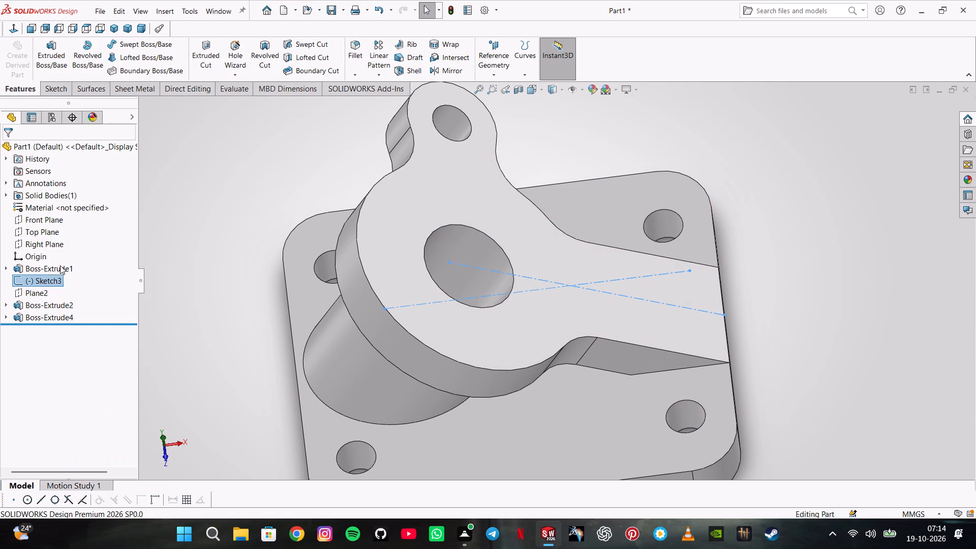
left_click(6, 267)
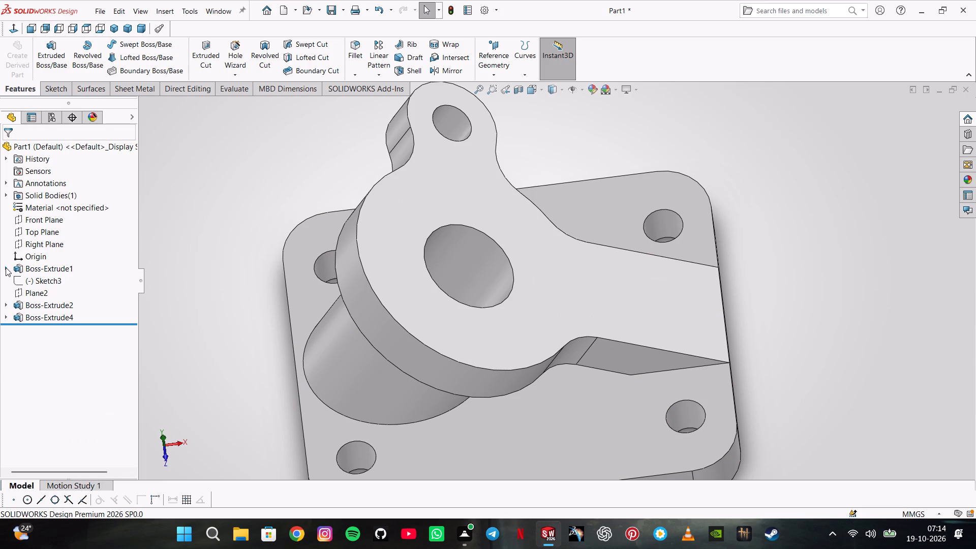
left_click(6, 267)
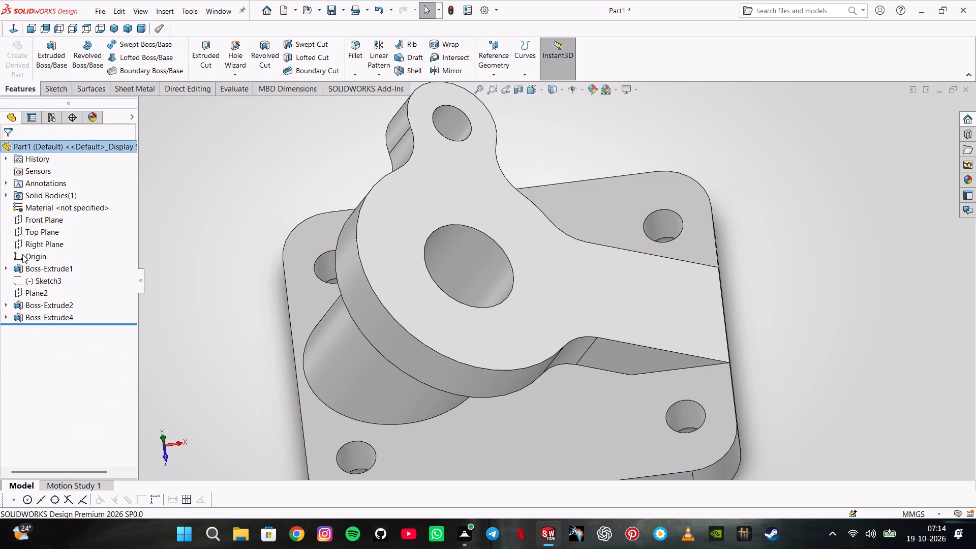
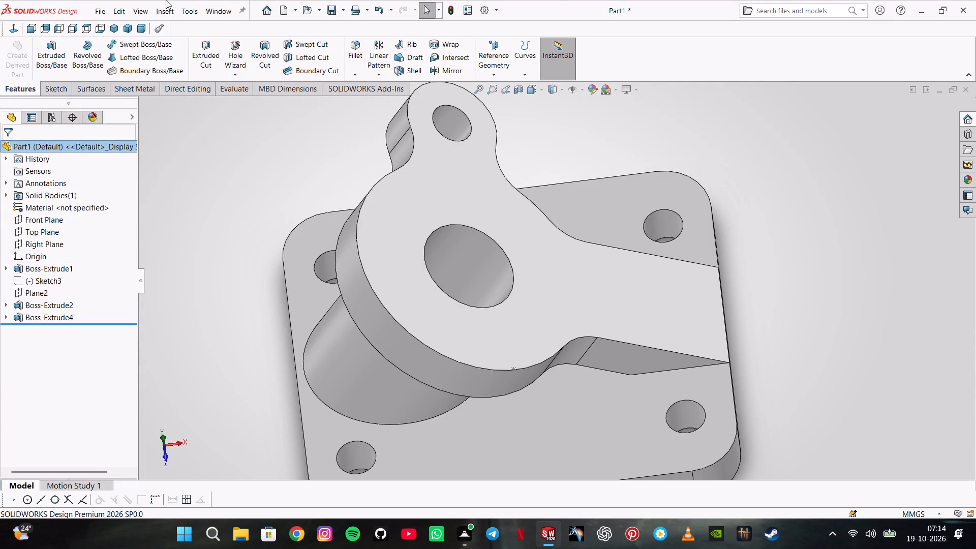
Save the part in isometric view as Part15.SLDPRT in the Level5 folder.
left_click(111, 34)
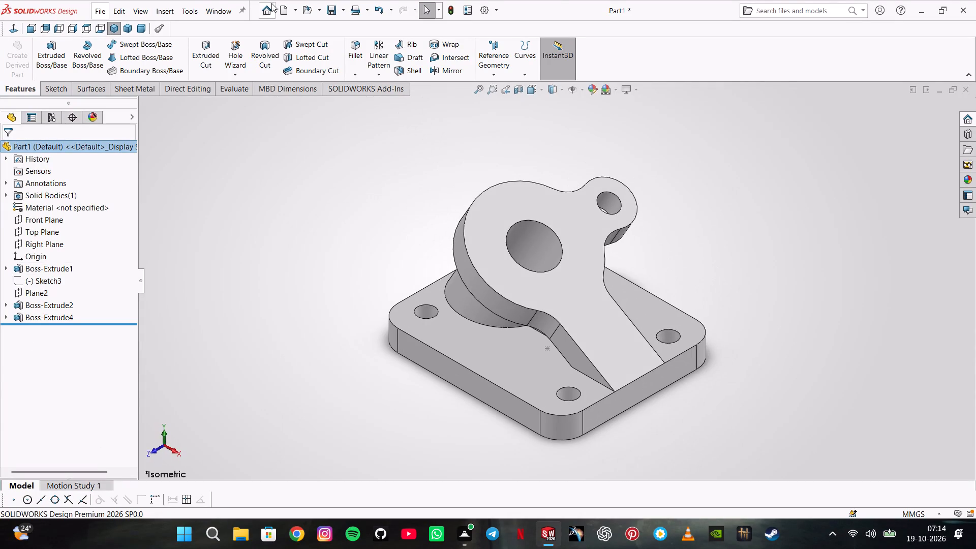
left_click(327, 10)
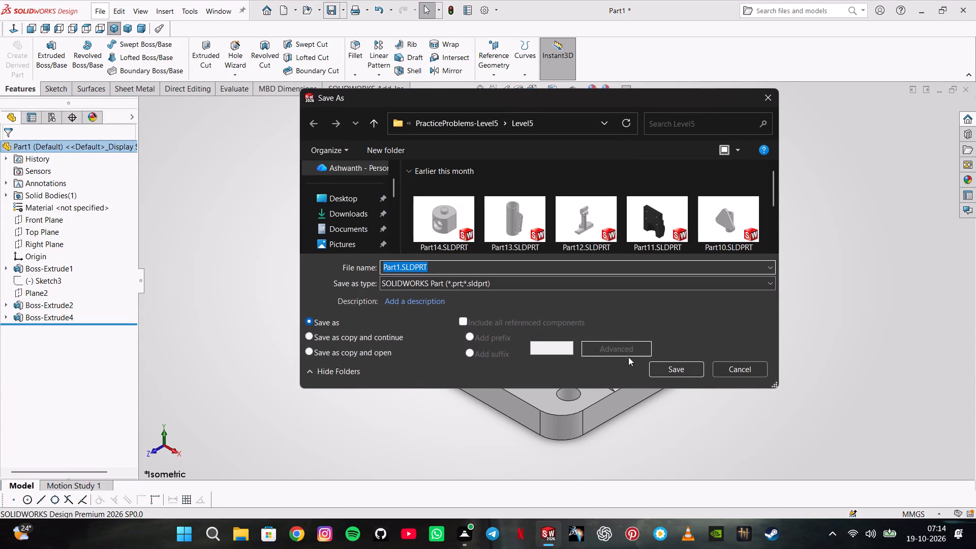
left_click(403, 263)
key("Left")
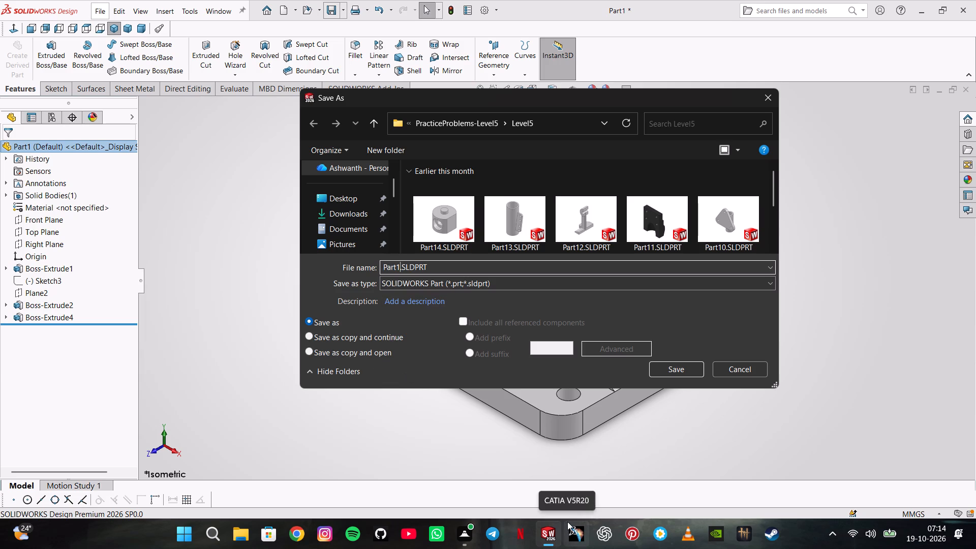
key("5")
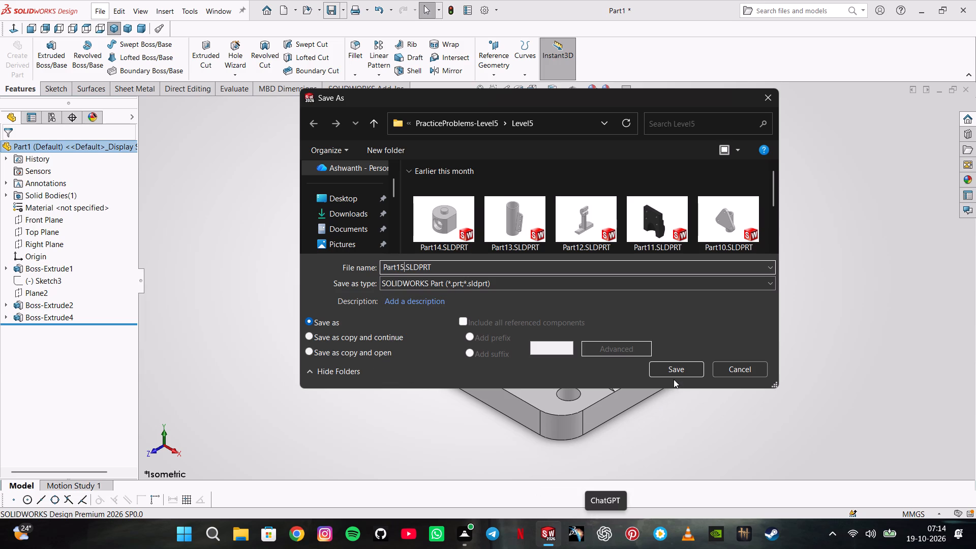
left_click(674, 379)
left_click(675, 369)
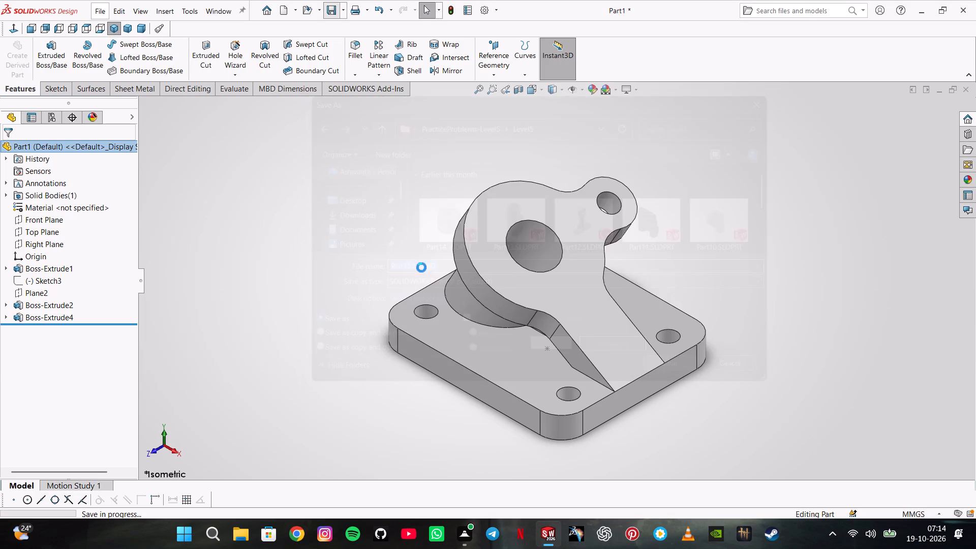
Save a PDF version of the part as Part15.pdf in the Level5 folder.
left_click(344, 13)
left_click(349, 34)
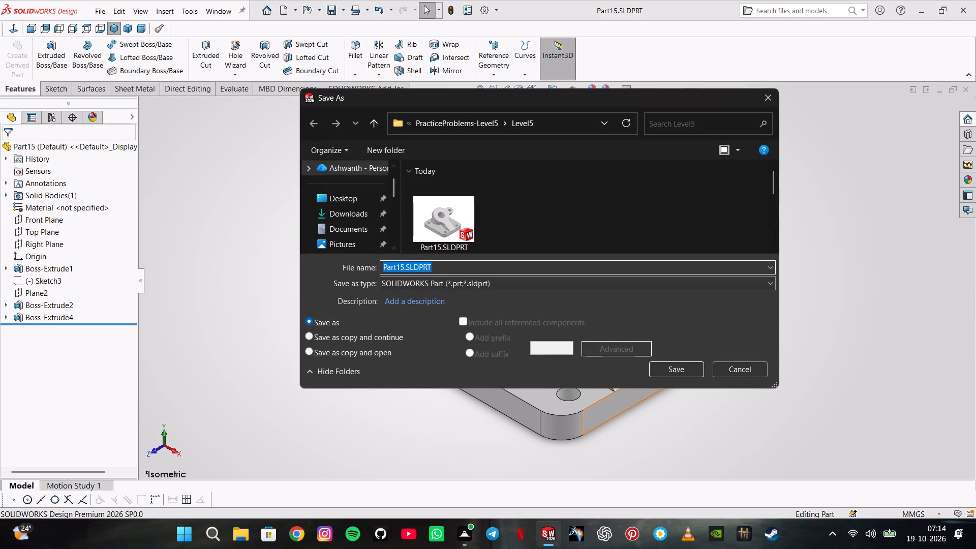
left_click(433, 282)
left_click(479, 101)
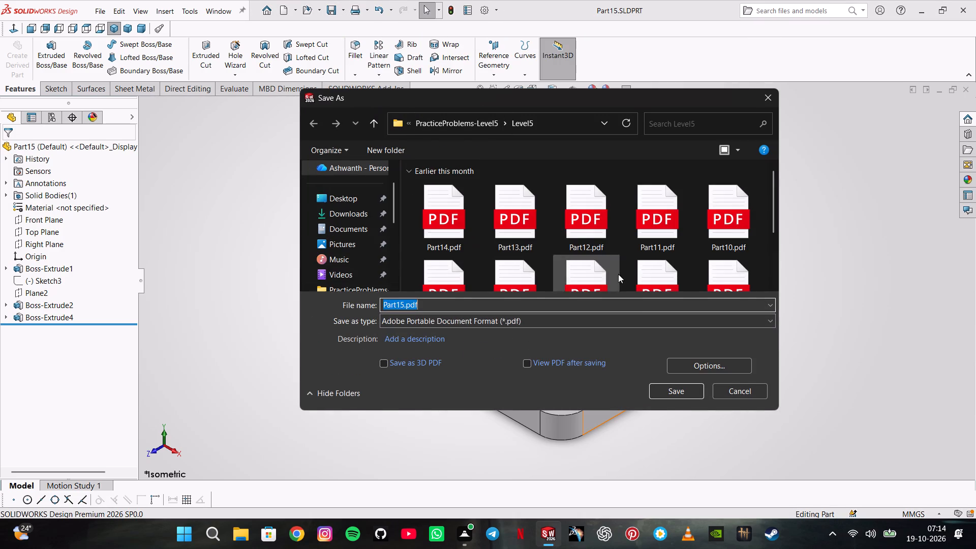
left_click(675, 392)
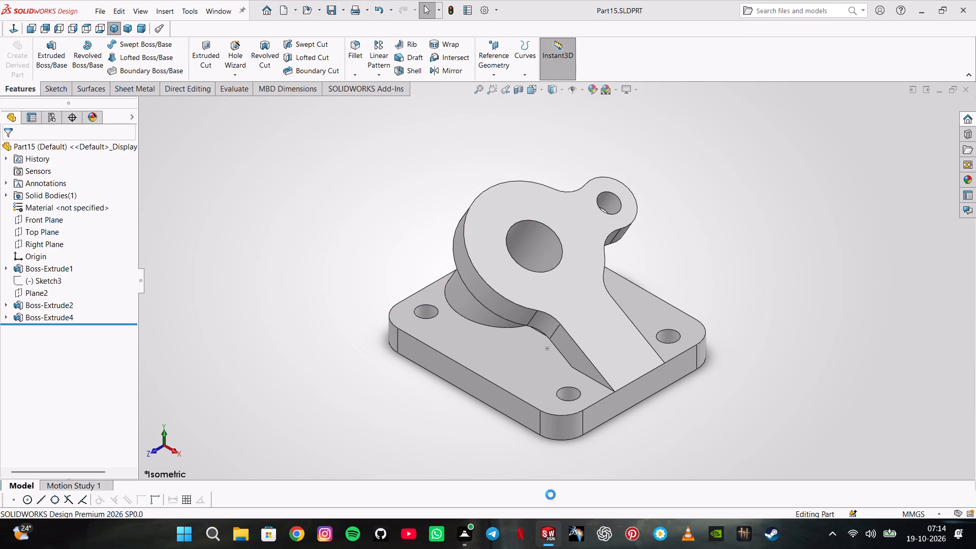